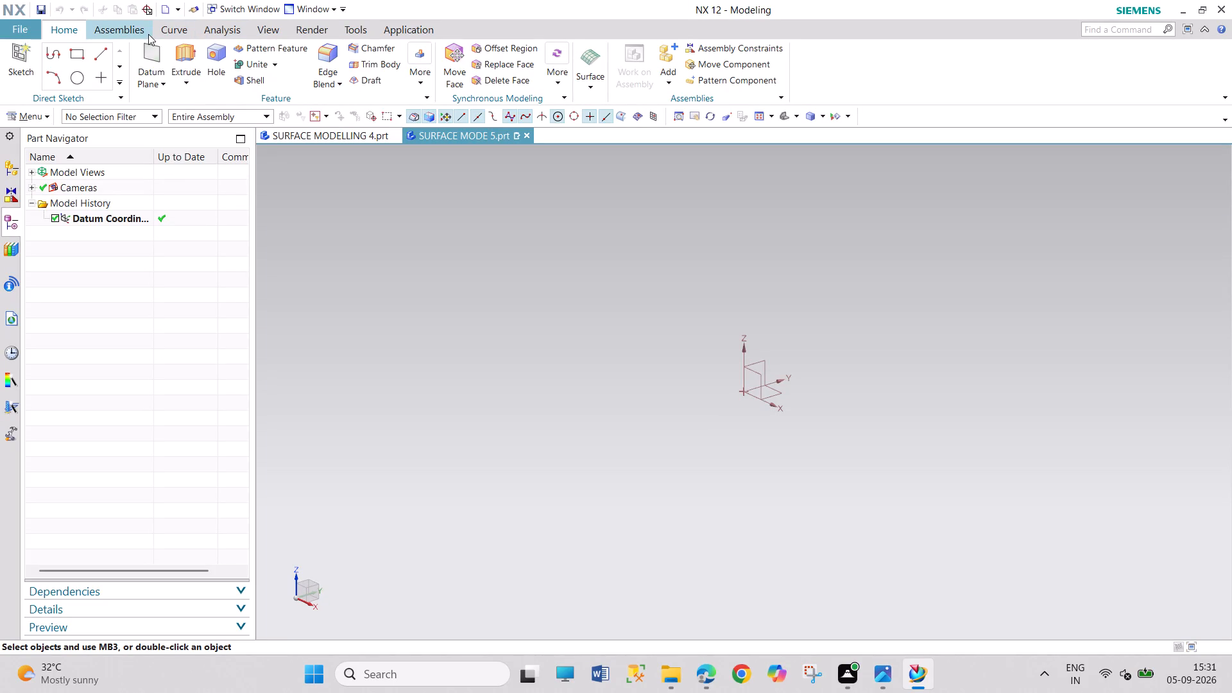
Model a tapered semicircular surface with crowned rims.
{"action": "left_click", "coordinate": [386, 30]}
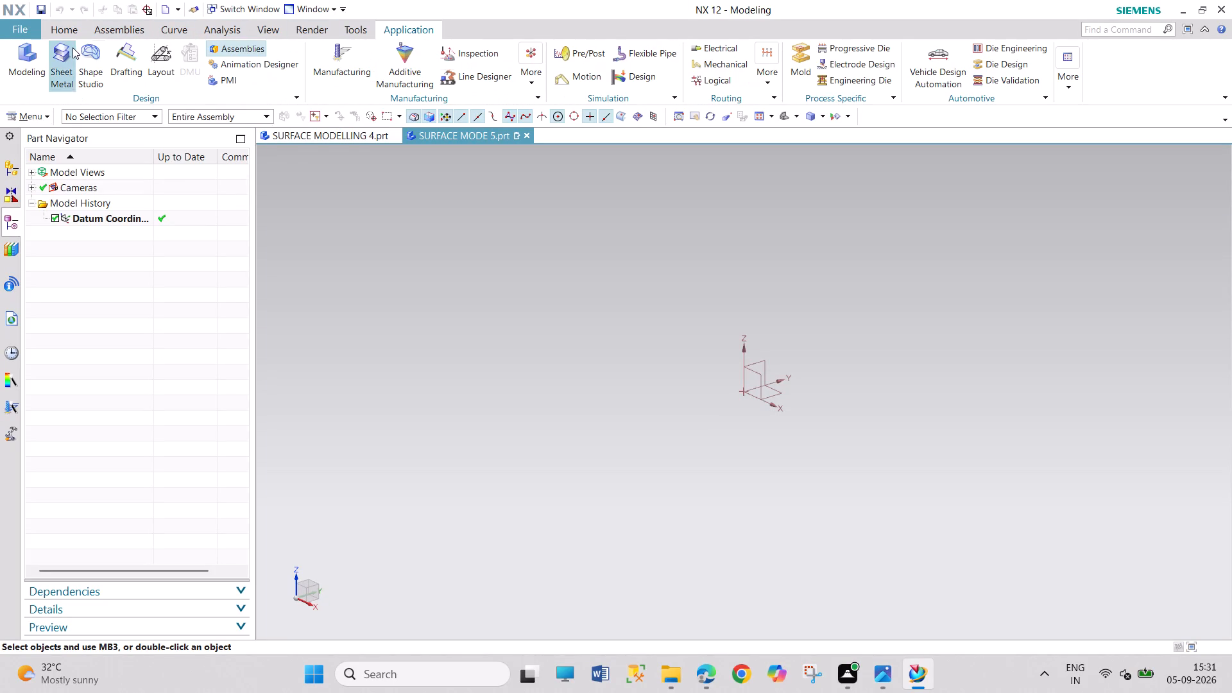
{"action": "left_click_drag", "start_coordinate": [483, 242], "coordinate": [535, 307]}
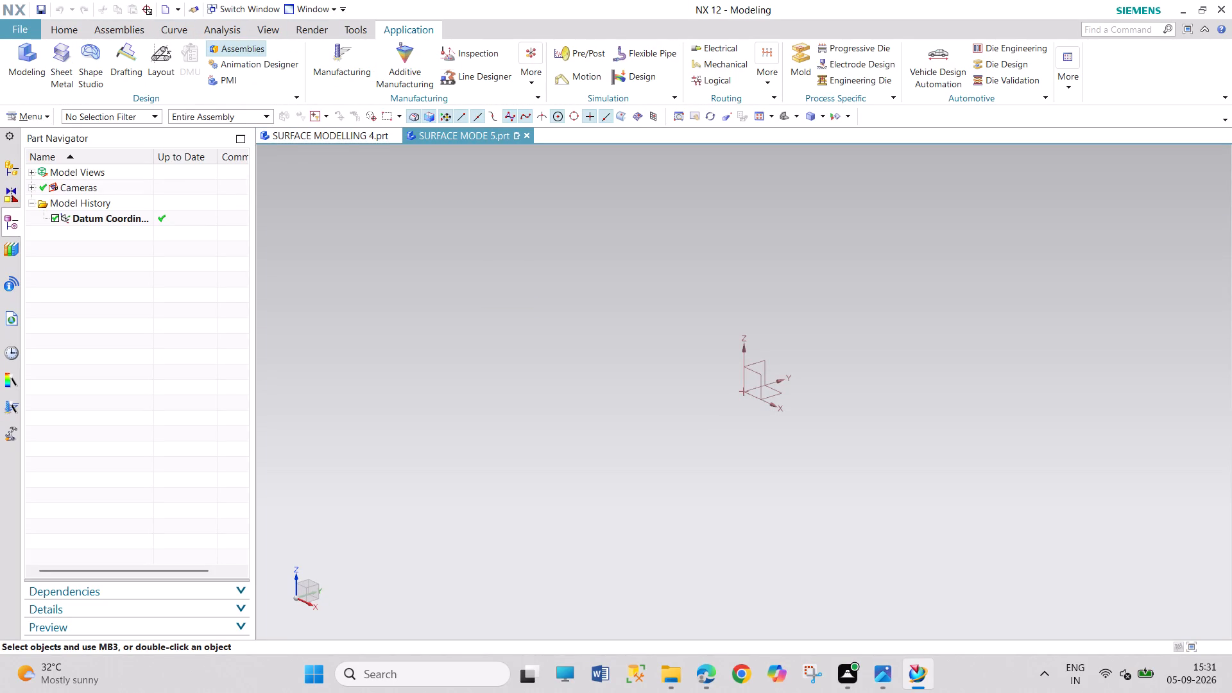
Close the SURFACE MODE 5.prt part without saving it.
{"action": "left_click", "coordinate": [524, 138]}
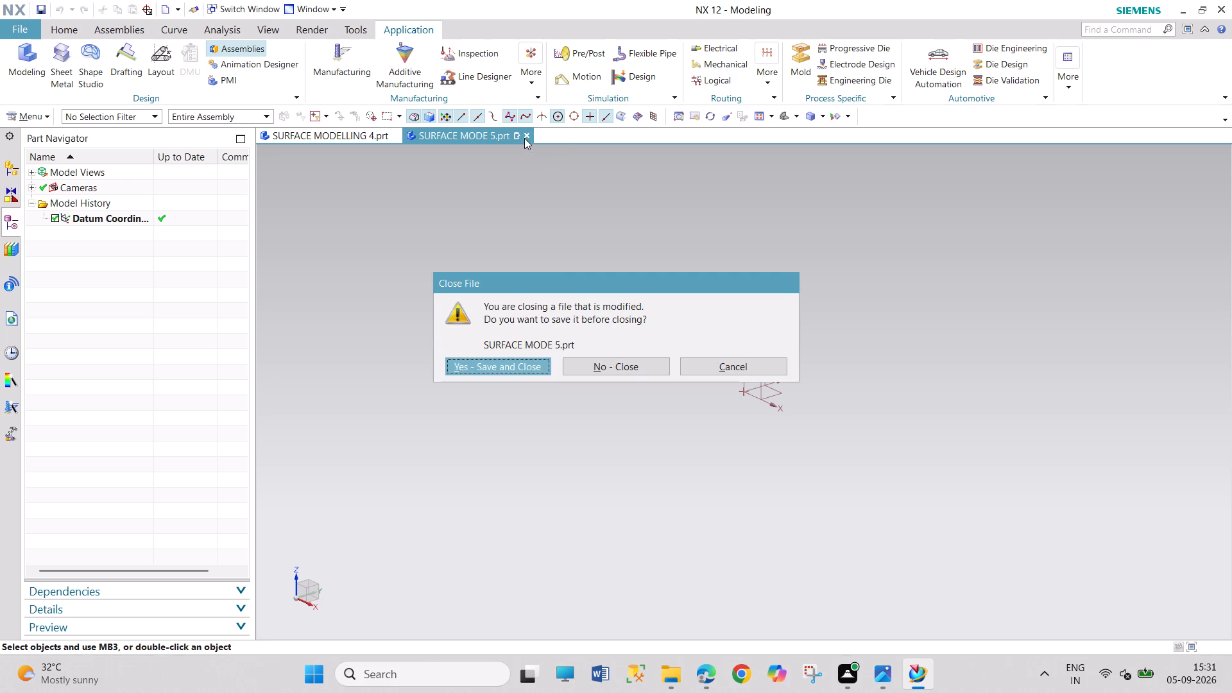
{"action": "left_click", "coordinate": [592, 365]}
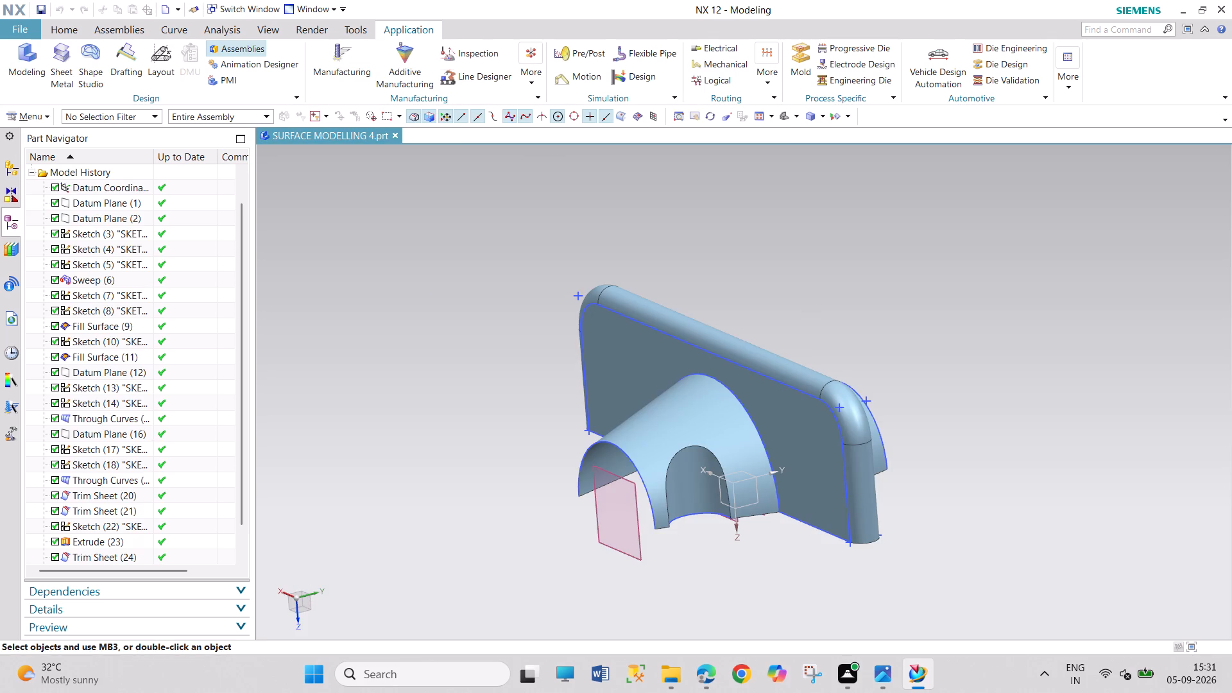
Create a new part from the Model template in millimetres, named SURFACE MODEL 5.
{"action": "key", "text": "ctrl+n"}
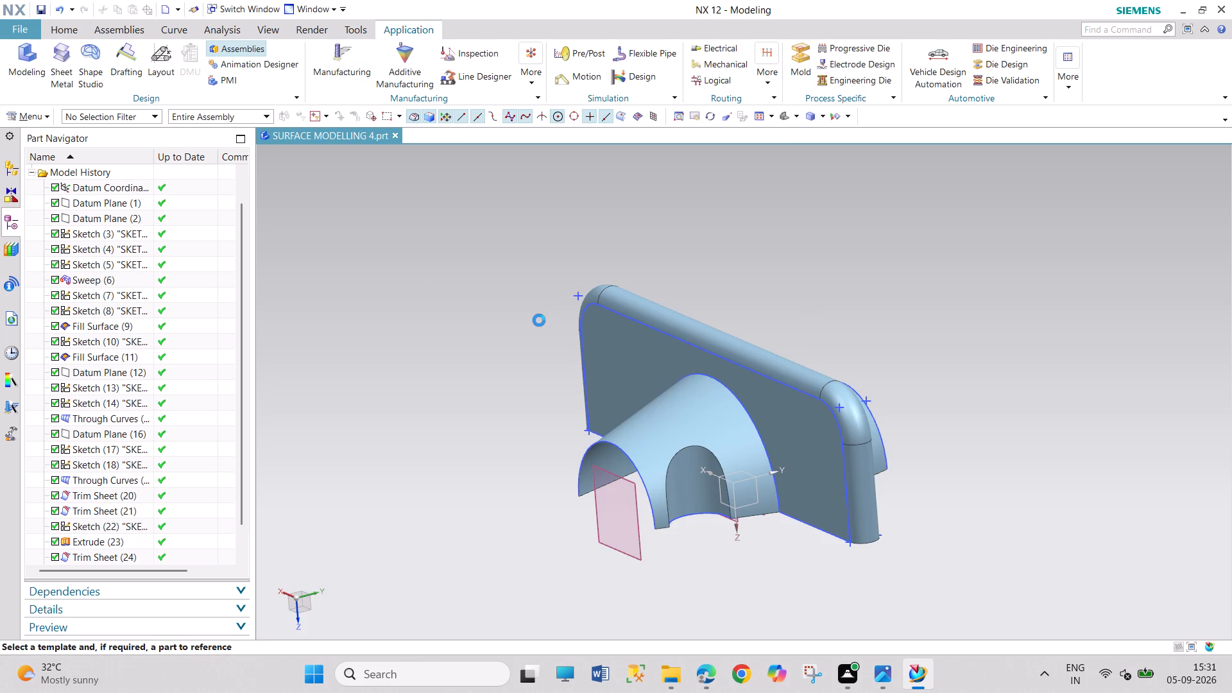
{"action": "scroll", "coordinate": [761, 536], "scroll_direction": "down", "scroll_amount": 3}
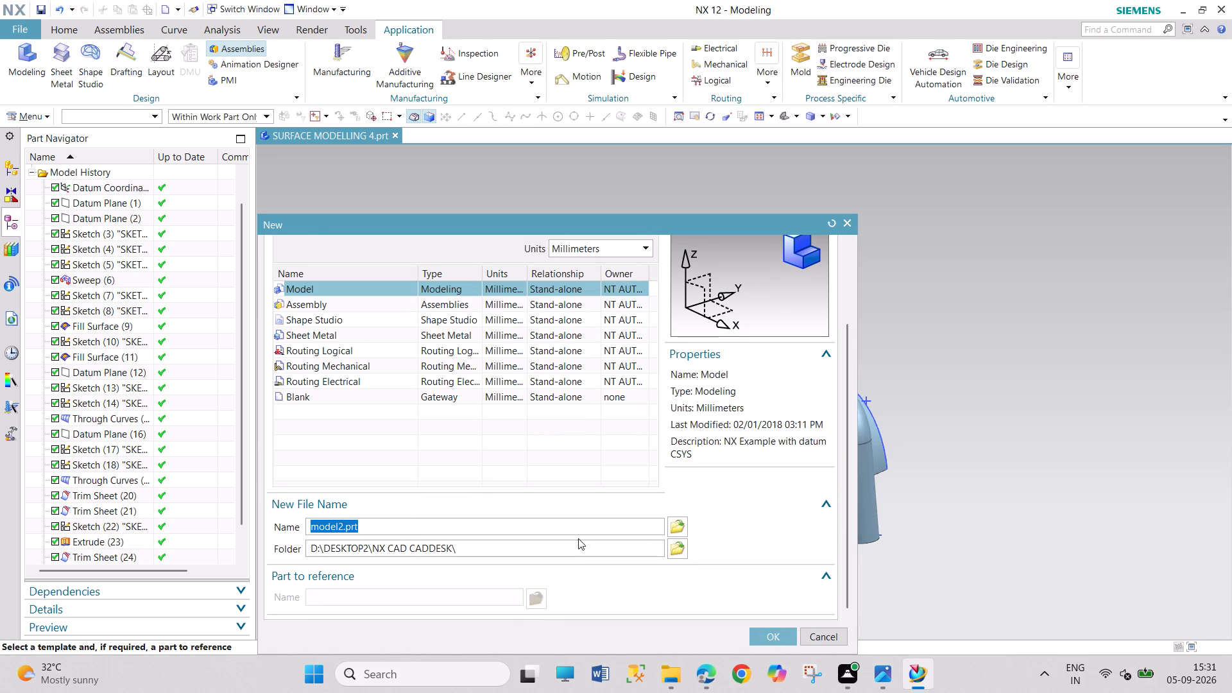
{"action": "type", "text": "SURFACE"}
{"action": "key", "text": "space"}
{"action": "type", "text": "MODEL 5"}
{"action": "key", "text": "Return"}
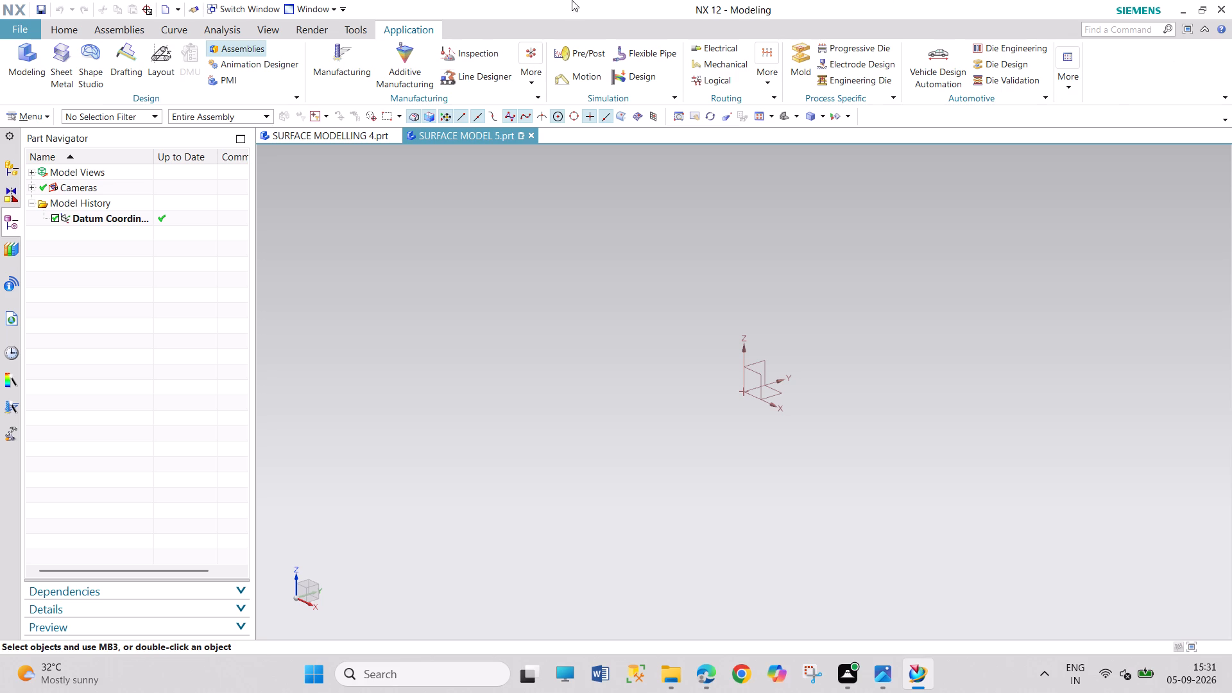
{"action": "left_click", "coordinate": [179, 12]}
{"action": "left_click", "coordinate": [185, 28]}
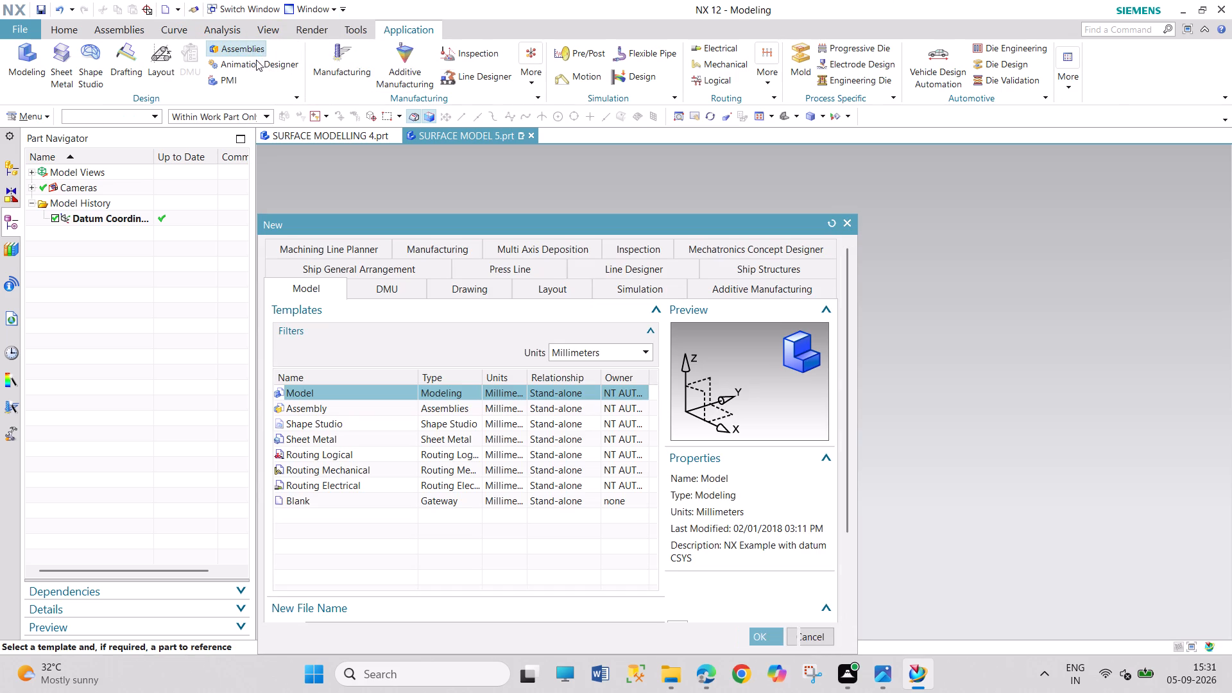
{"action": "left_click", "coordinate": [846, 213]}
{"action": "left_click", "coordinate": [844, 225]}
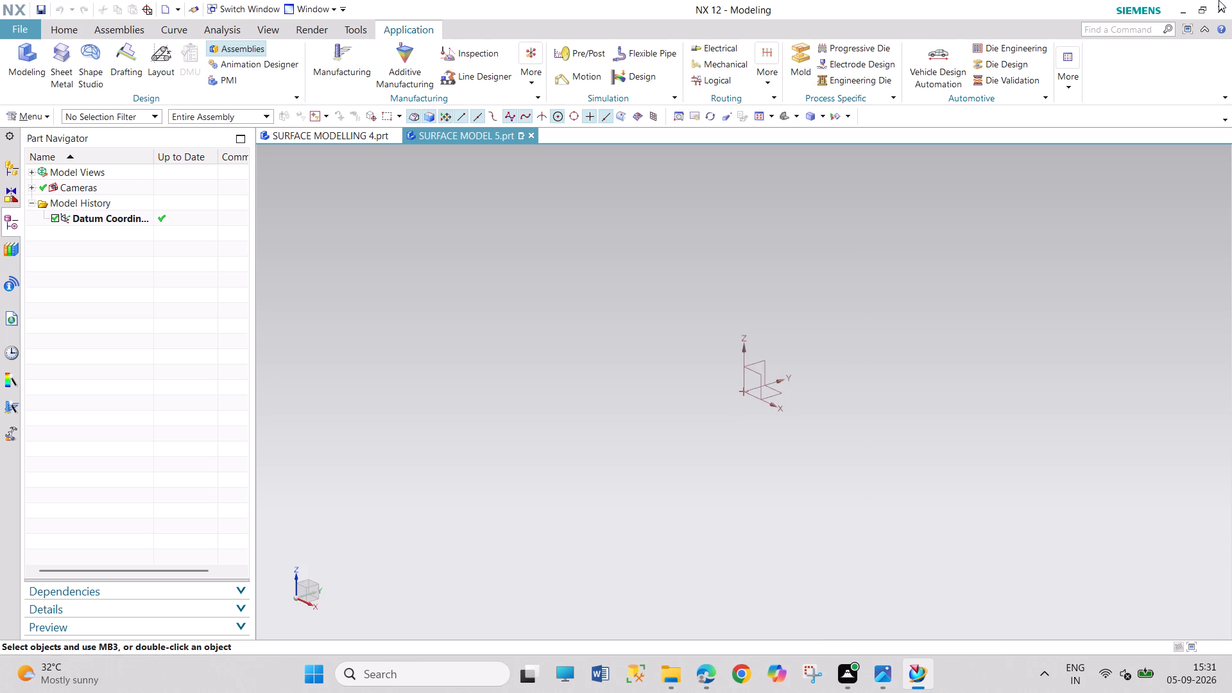
Exit the program without saving SURFACE MODEL 5.prt.
{"action": "left_click", "coordinate": [1219, 5]}
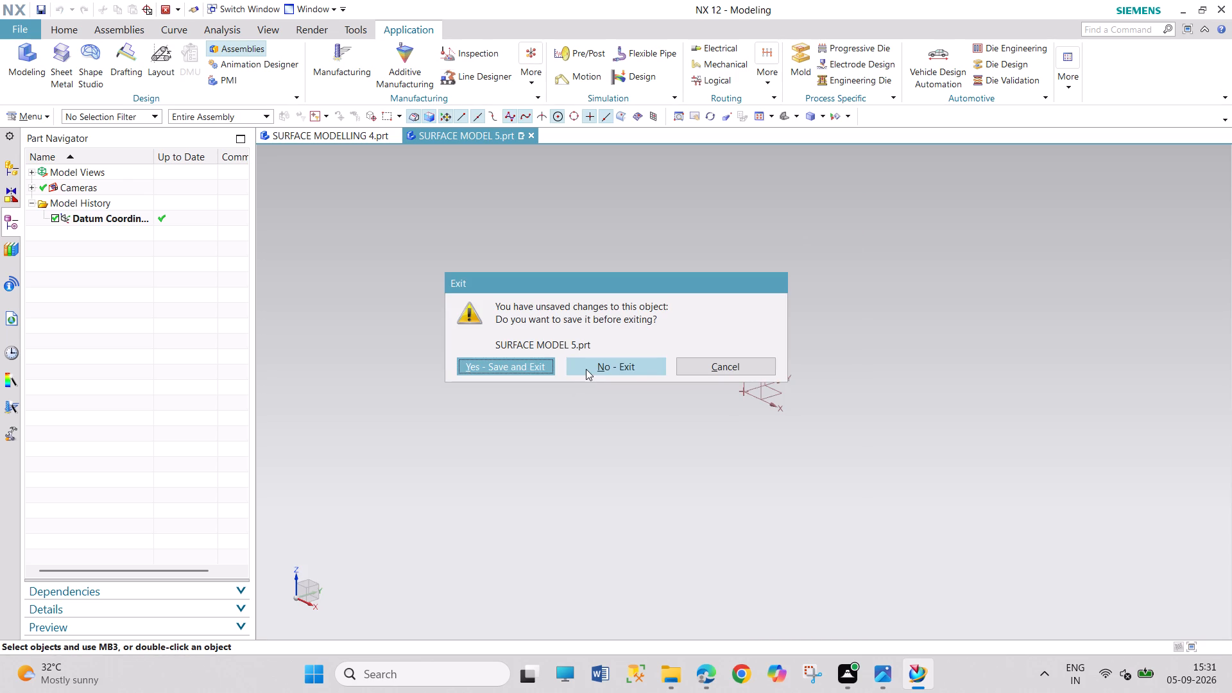
{"action": "left_click", "coordinate": [586, 369]}
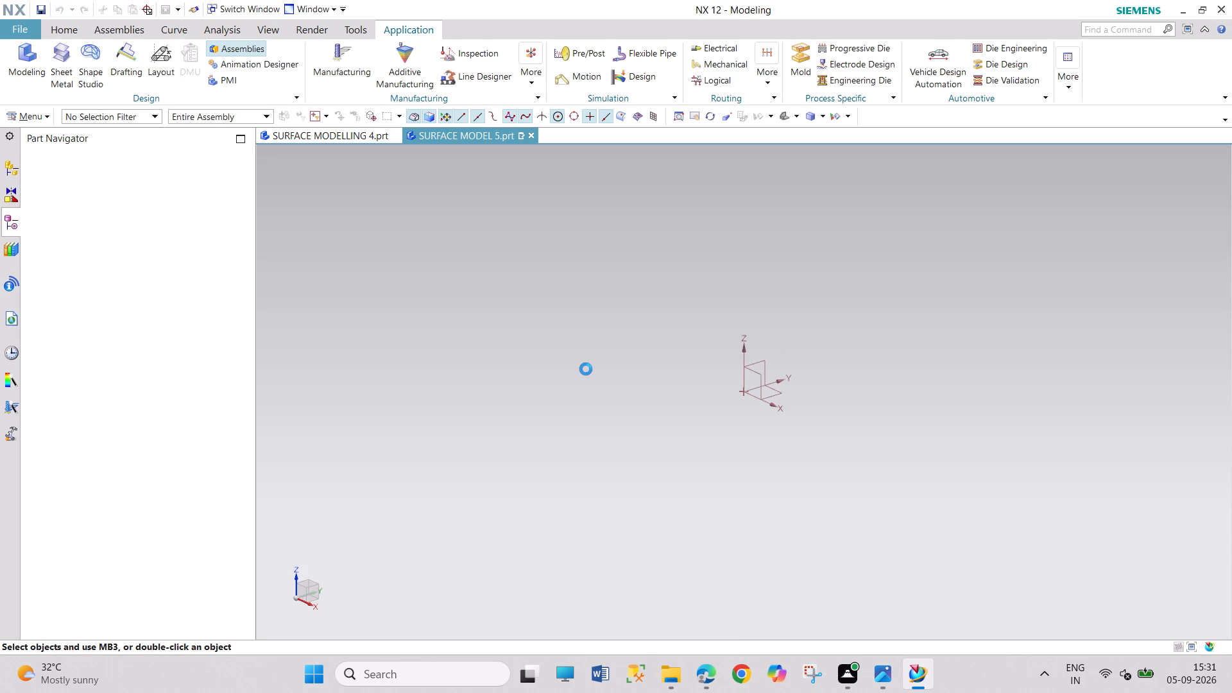
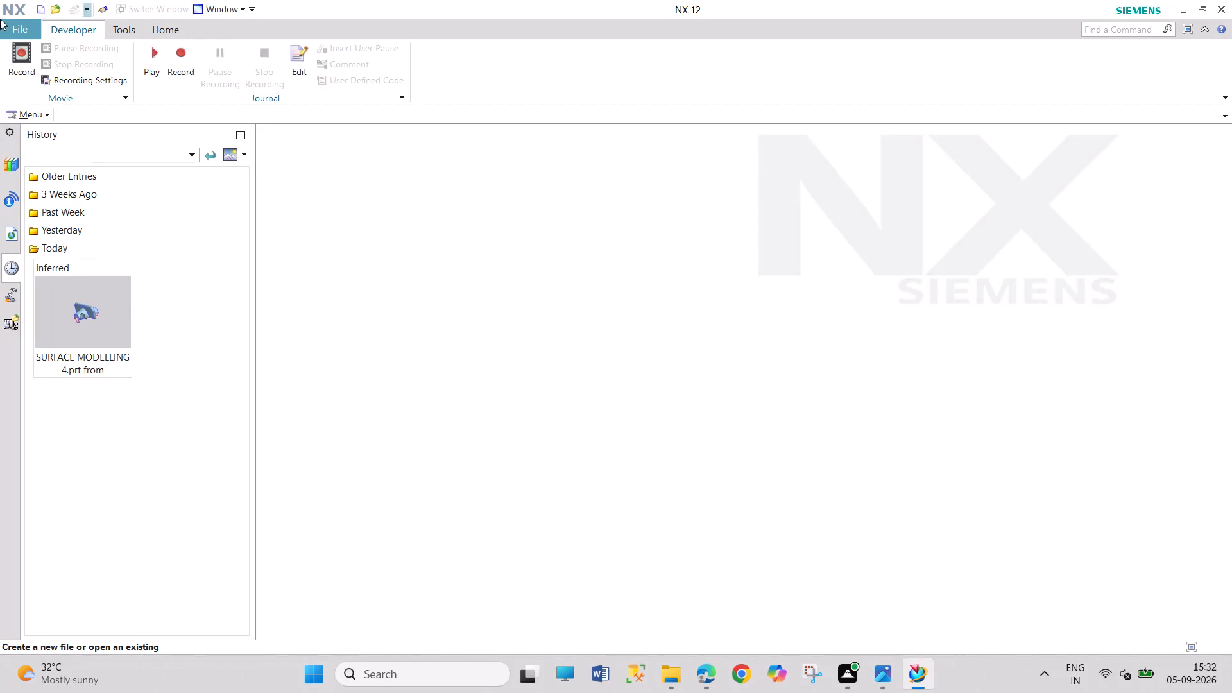
Start recording a Visual Basic journal named SURFACE MODEL 5 in the D:\DESKTOP2\NX CAD CADDESK folder.
{"action": "left_click", "coordinate": [174, 56]}
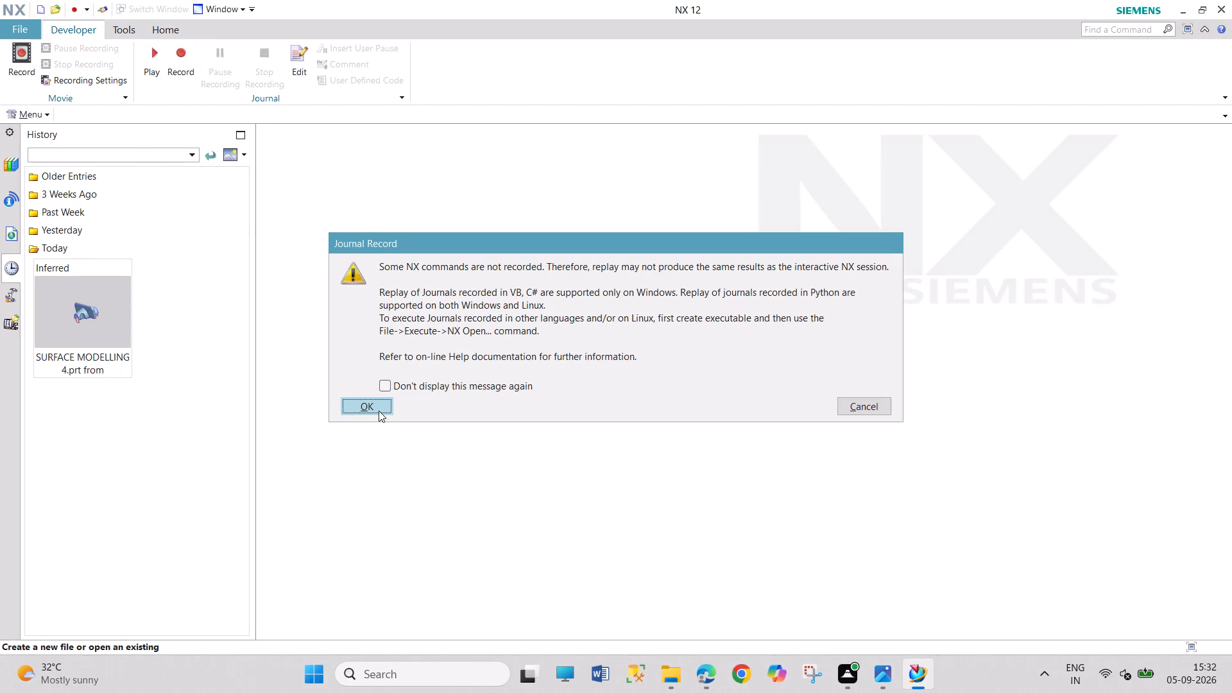
{"action": "left_click", "coordinate": [379, 411]}
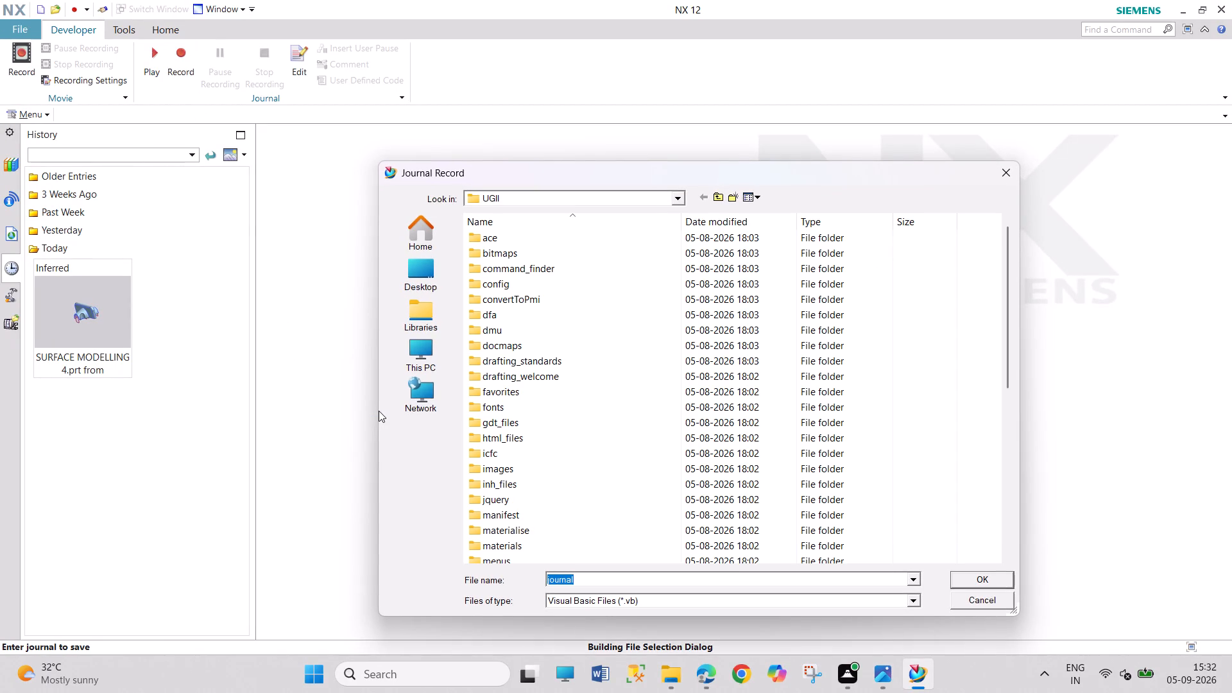
{"action": "double_click", "coordinate": [424, 336]}
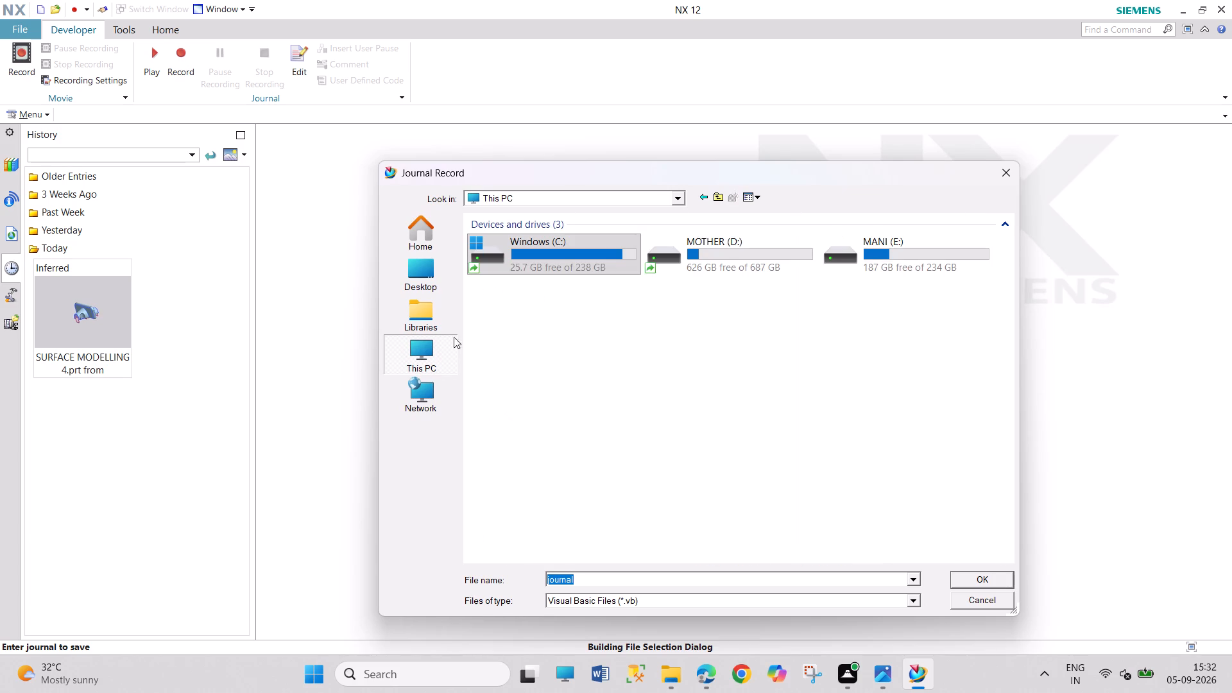
{"action": "double_click", "coordinate": [753, 258]}
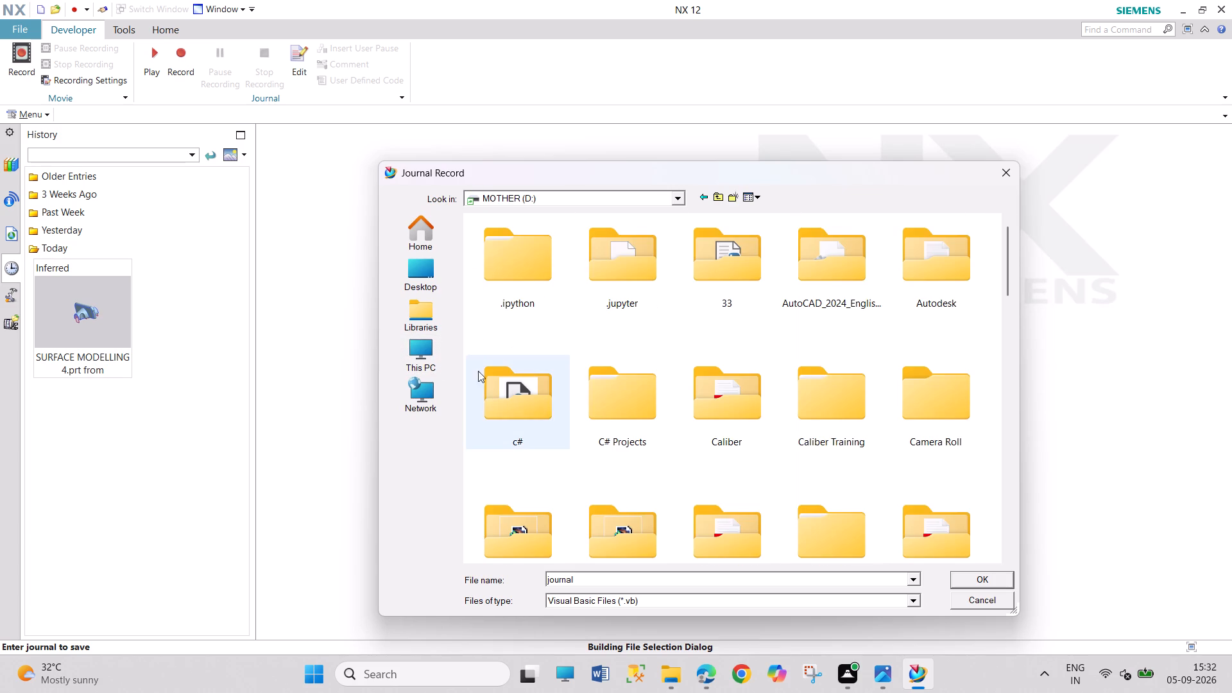
{"action": "double_click", "coordinate": [907, 499]}
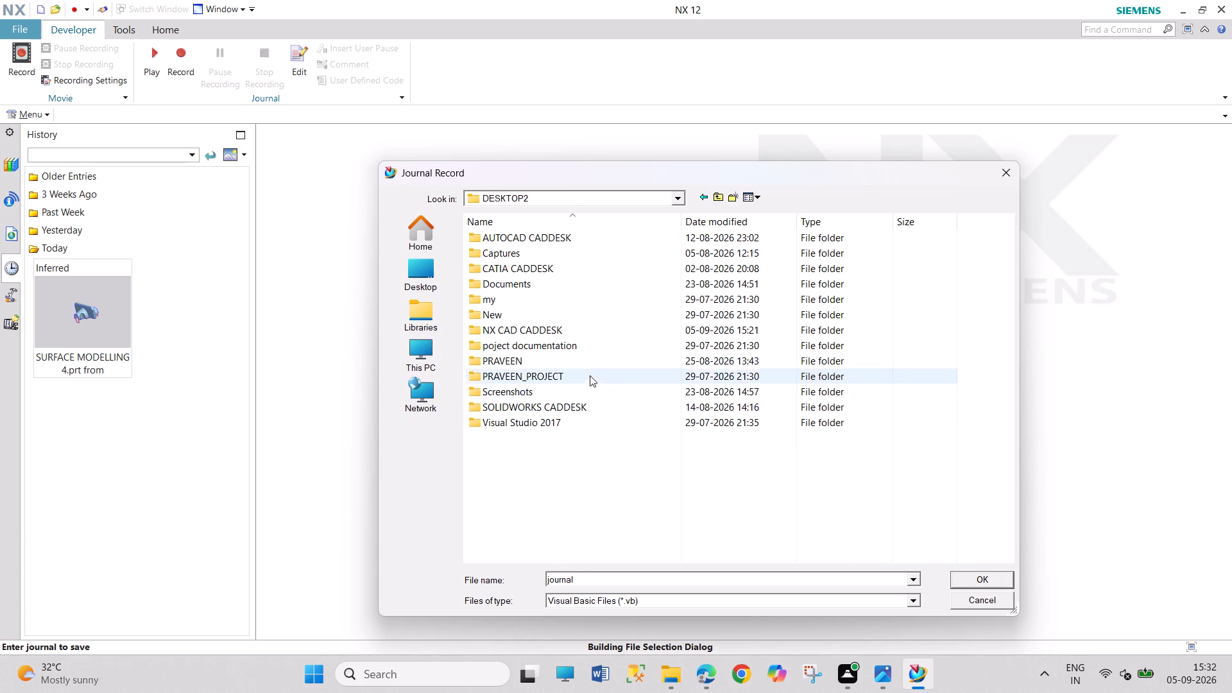
{"action": "left_click", "coordinate": [592, 327]}
{"action": "left_click", "coordinate": [592, 327]}
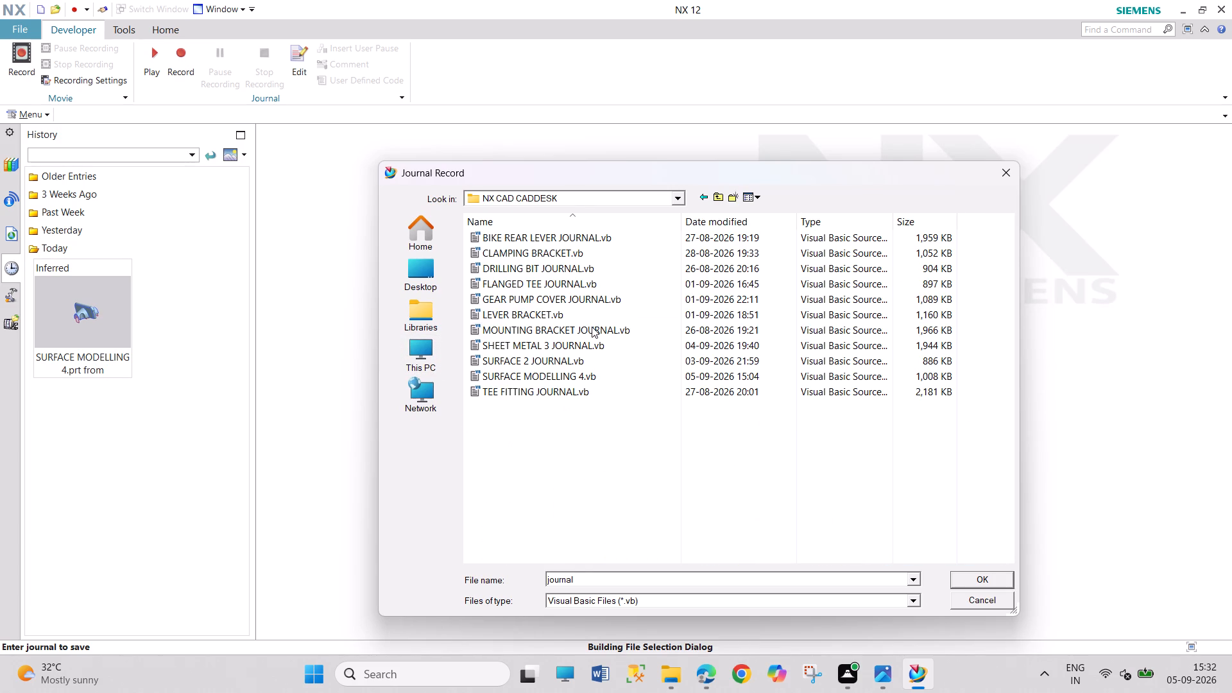
{"action": "double_click", "coordinate": [785, 579]}
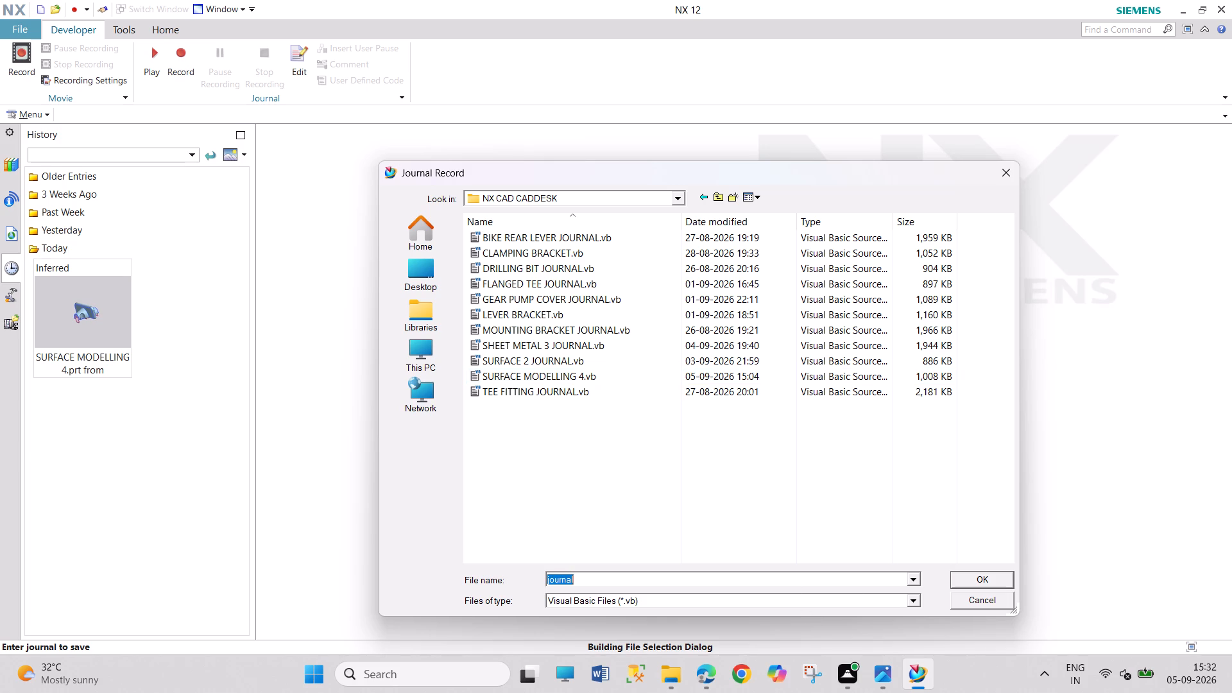
{"action": "type", "text": "SURFACE"}
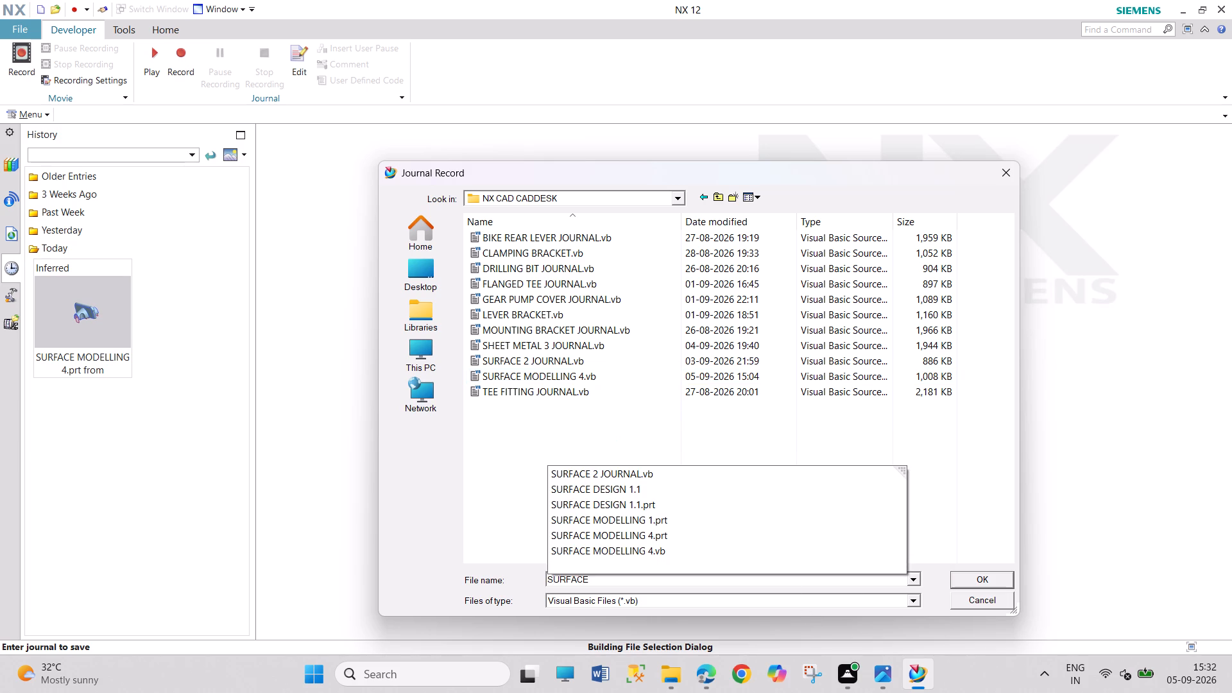
{"action": "key", "text": "space"}
{"action": "type", "text": "MODE"}
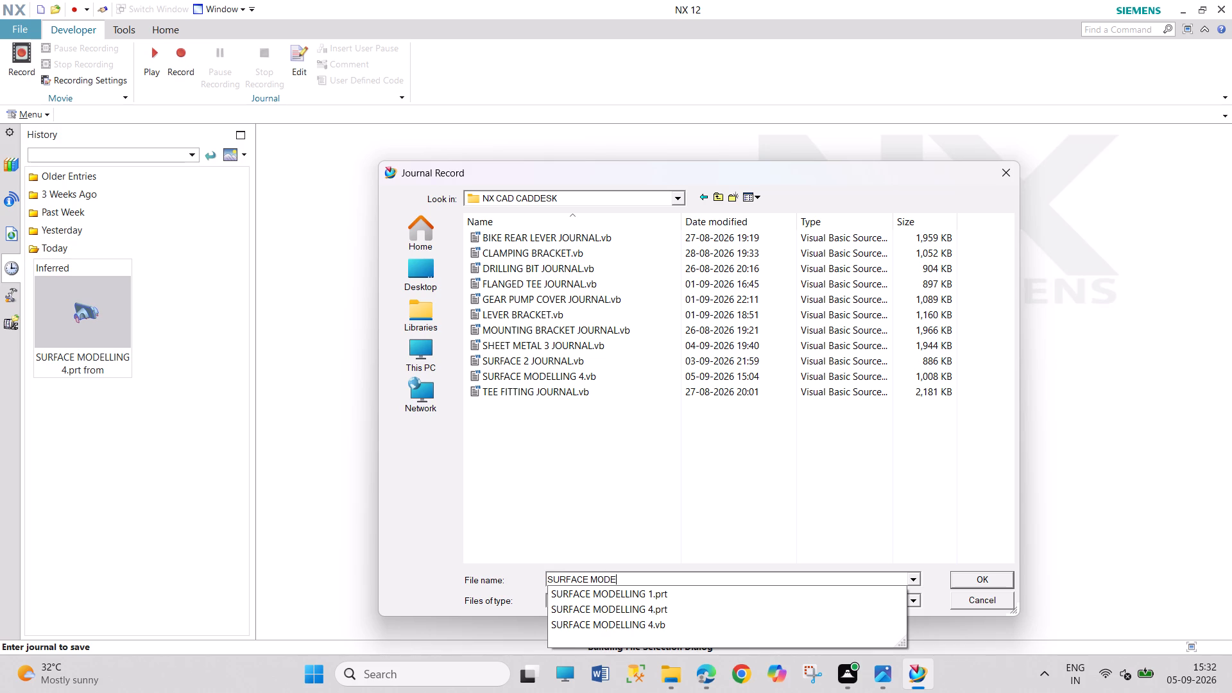
{"action": "type", "text": "L"}
{"action": "key", "text": "space"}
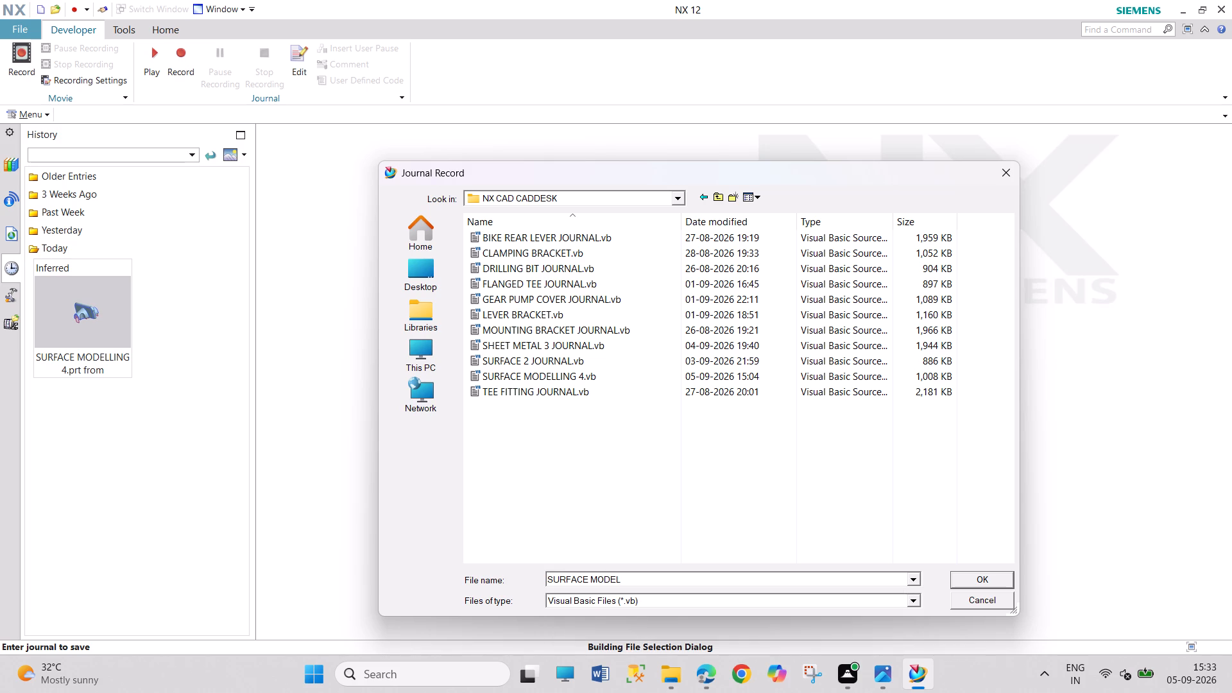
{"action": "key", "text": "5"}
{"action": "key", "text": "Return"}
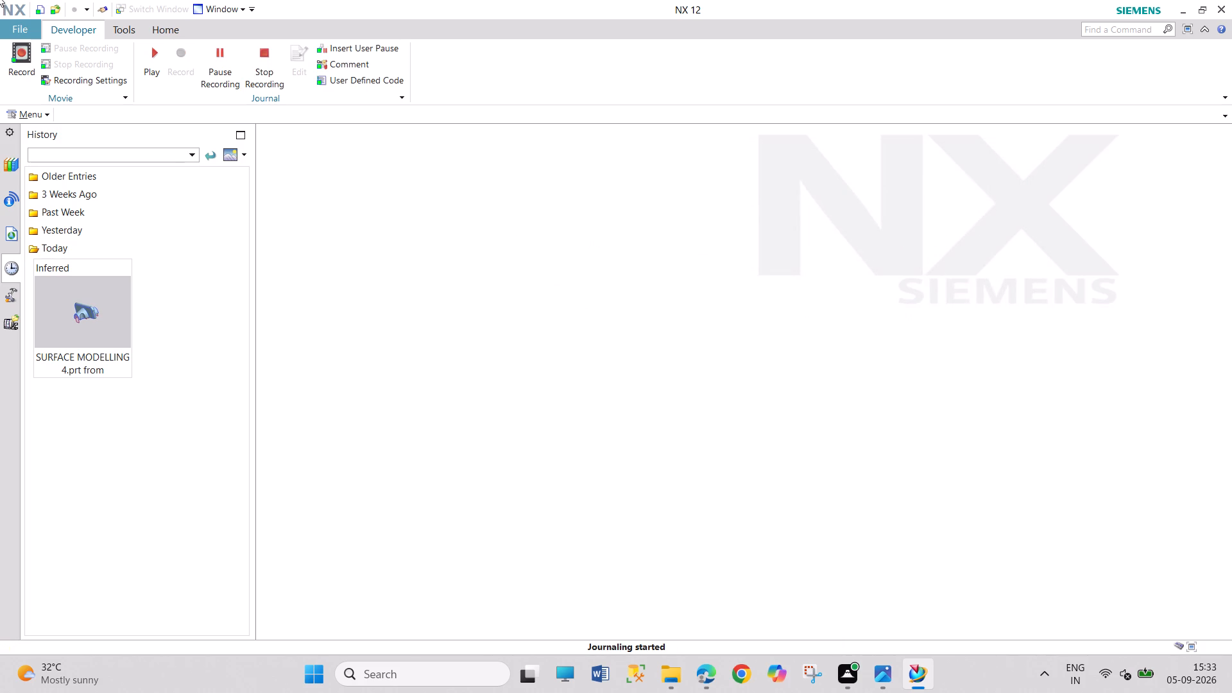
Begin a new file from the millimetre Model template and set its folder to D:\DESKTOP2\NX CAD CADDESK.
{"action": "left_click", "coordinate": [166, 32]}
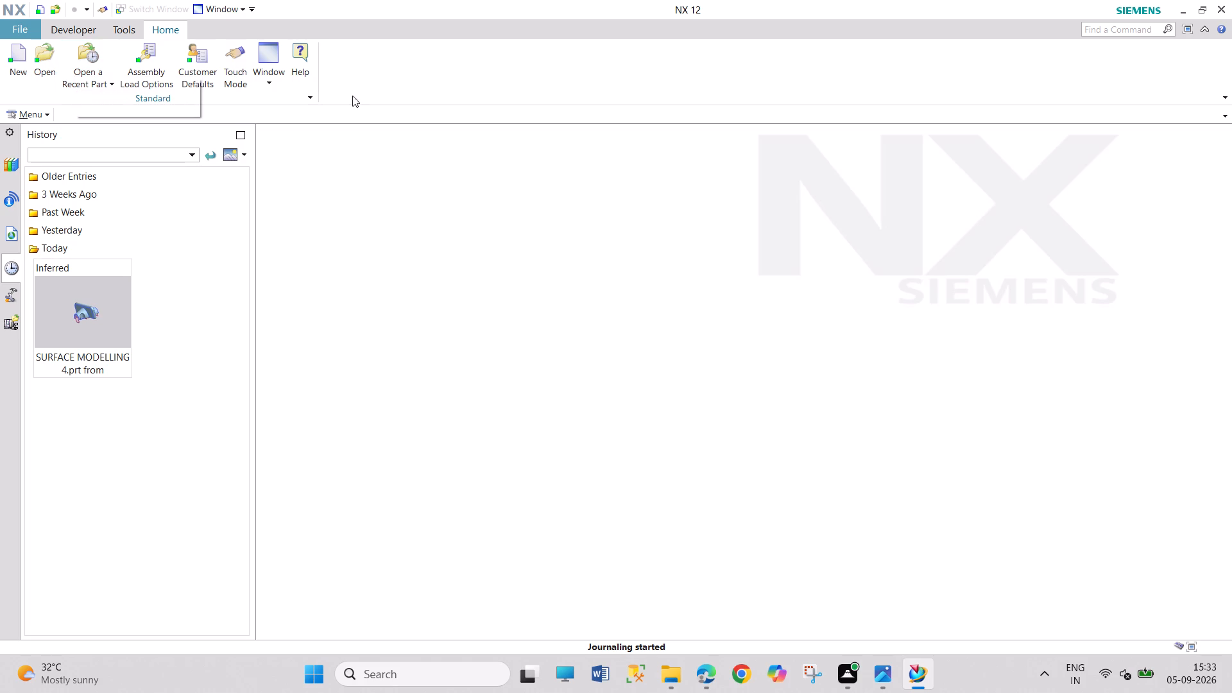
{"action": "left_click", "coordinate": [15, 60]}
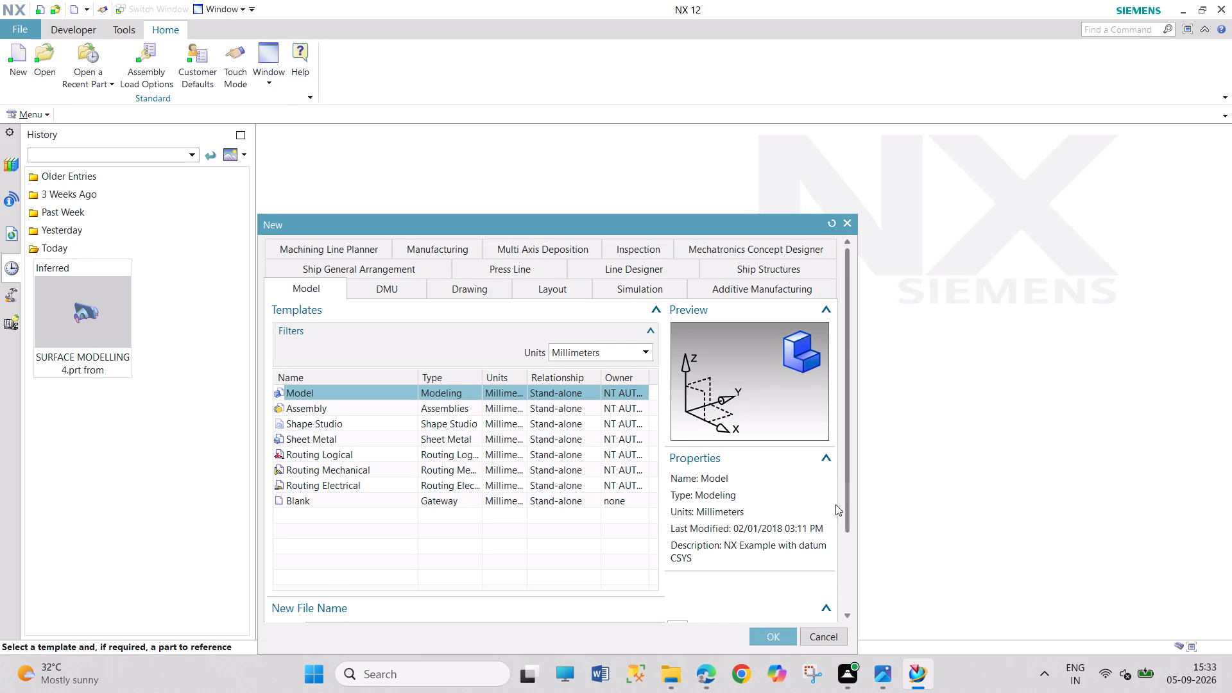
{"action": "left_click_drag", "start_coordinate": [841, 505], "coordinate": [843, 560]}
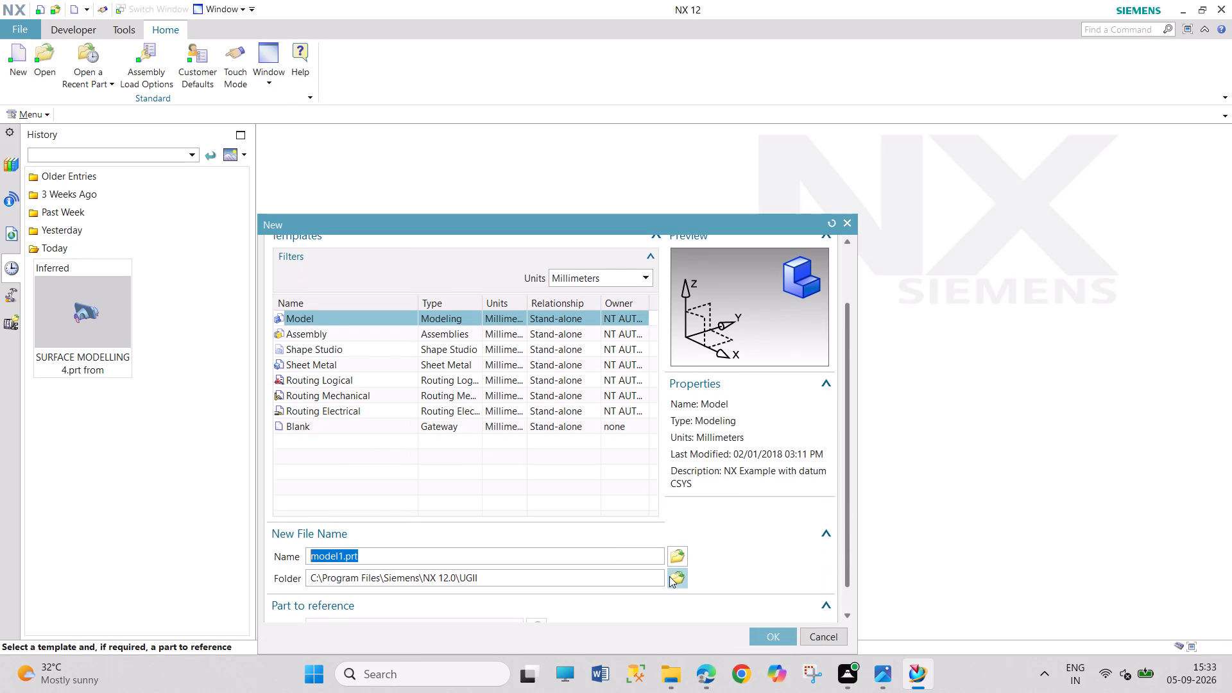
{"action": "left_click", "coordinate": [674, 575]}
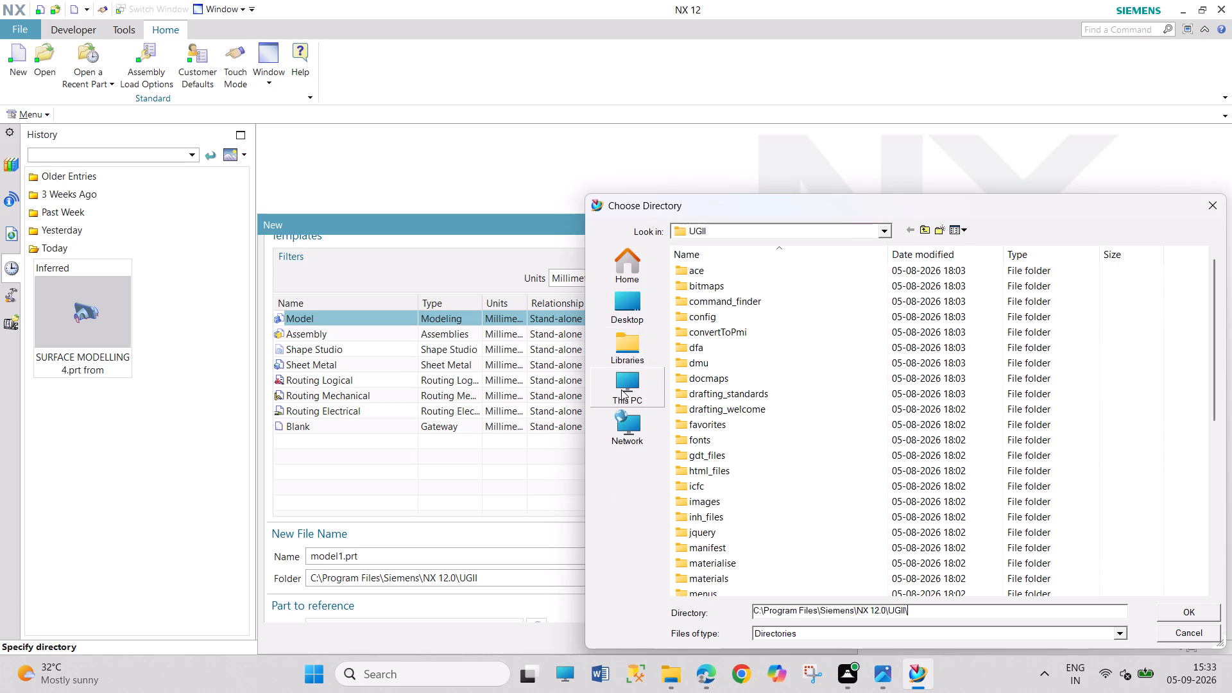
{"action": "double_click", "coordinate": [628, 387]}
{"action": "double_click", "coordinate": [889, 305]}
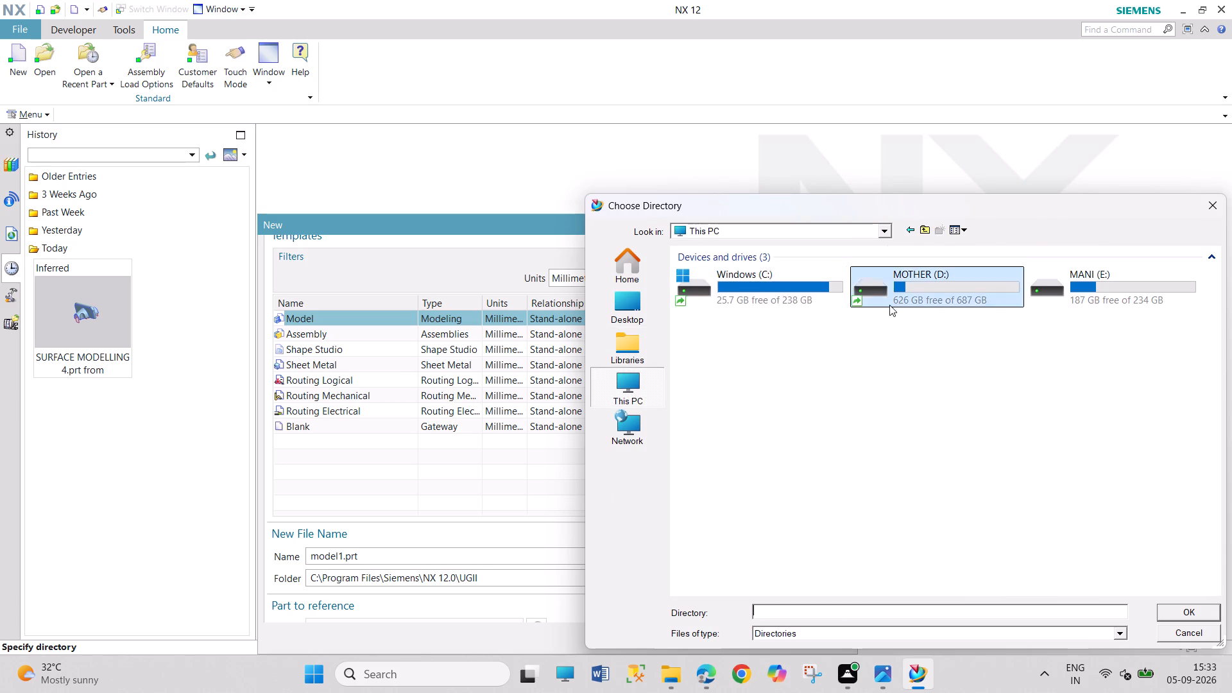
{"action": "double_click", "coordinate": [1110, 533]}
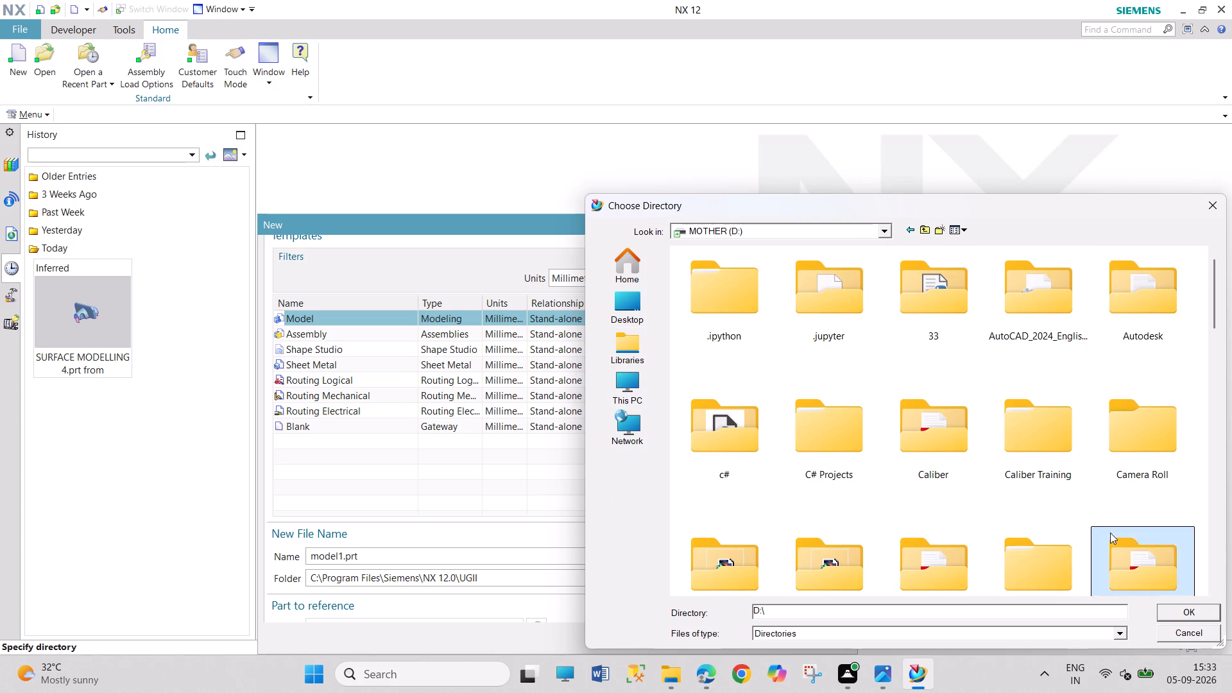
{"action": "double_click", "coordinate": [764, 359]}
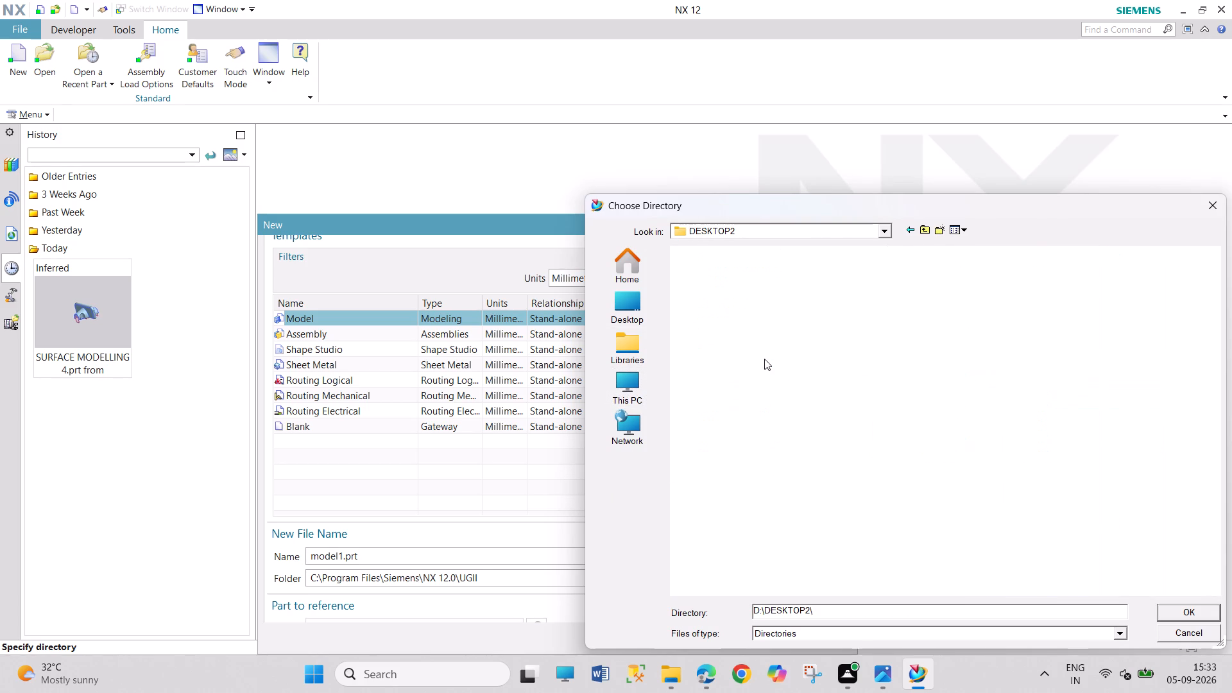
{"action": "left_click", "coordinate": [1188, 612]}
Name the new part SURFACE MODEL 5 and create it.
{"action": "double_click", "coordinate": [436, 550]}
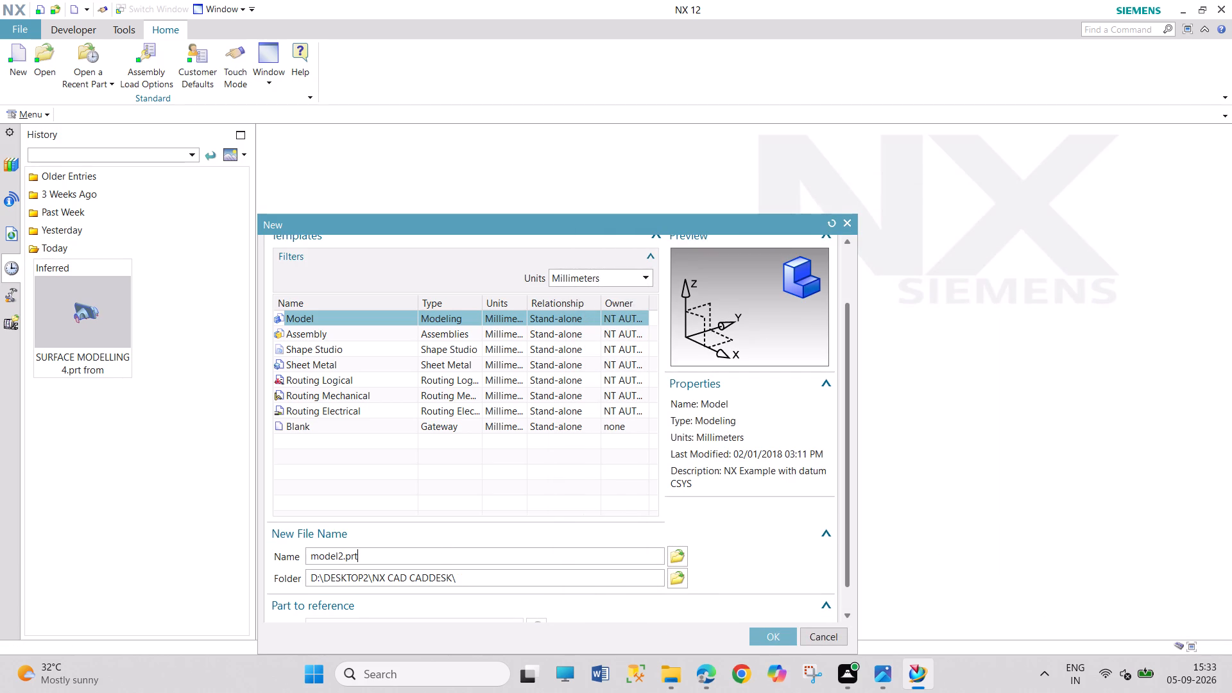
{"action": "key", "text": "d"}
{"action": "key", "text": "BackSpace"}
{"action": "key", "text": "s"}
{"action": "key", "text": "u"}
{"action": "key", "text": "r"}
{"action": "key", "text": "a"}
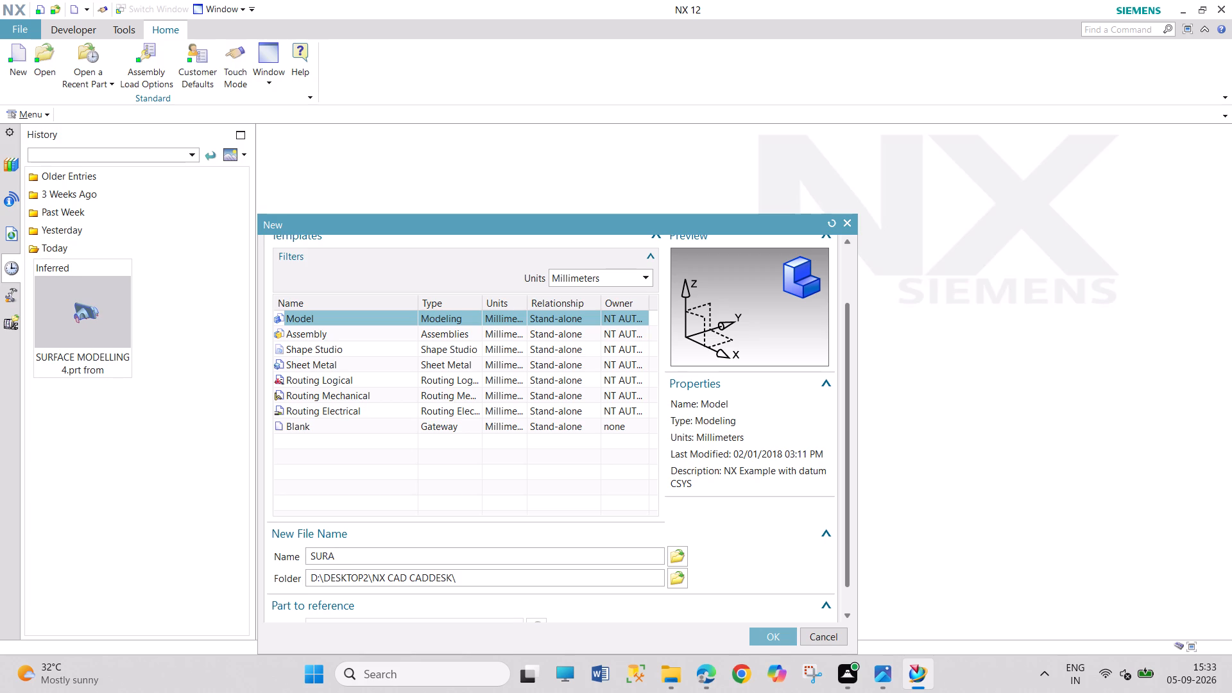
{"action": "key", "text": "BackSpace"}
{"action": "type", "text": "FACE MODEL 5"}
{"action": "key", "text": "Return"}
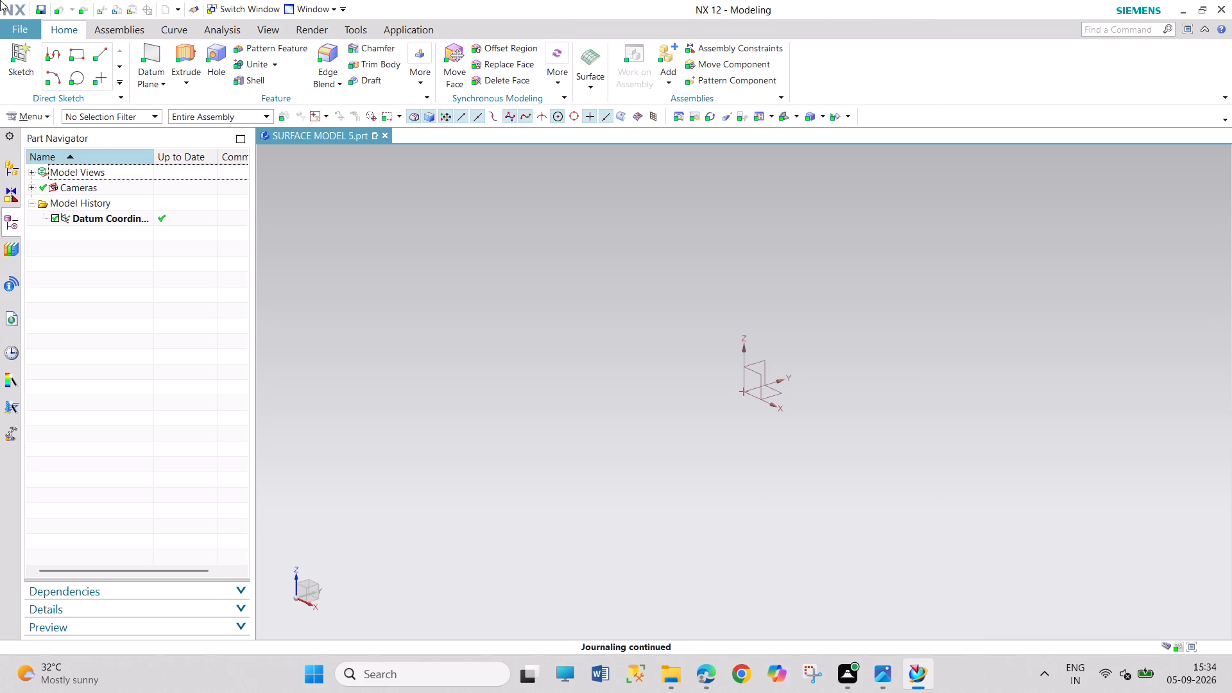
Create a sketch in the task environment on the YZ plane of the datum coordinate system.
{"action": "left_click", "coordinate": [46, 119]}
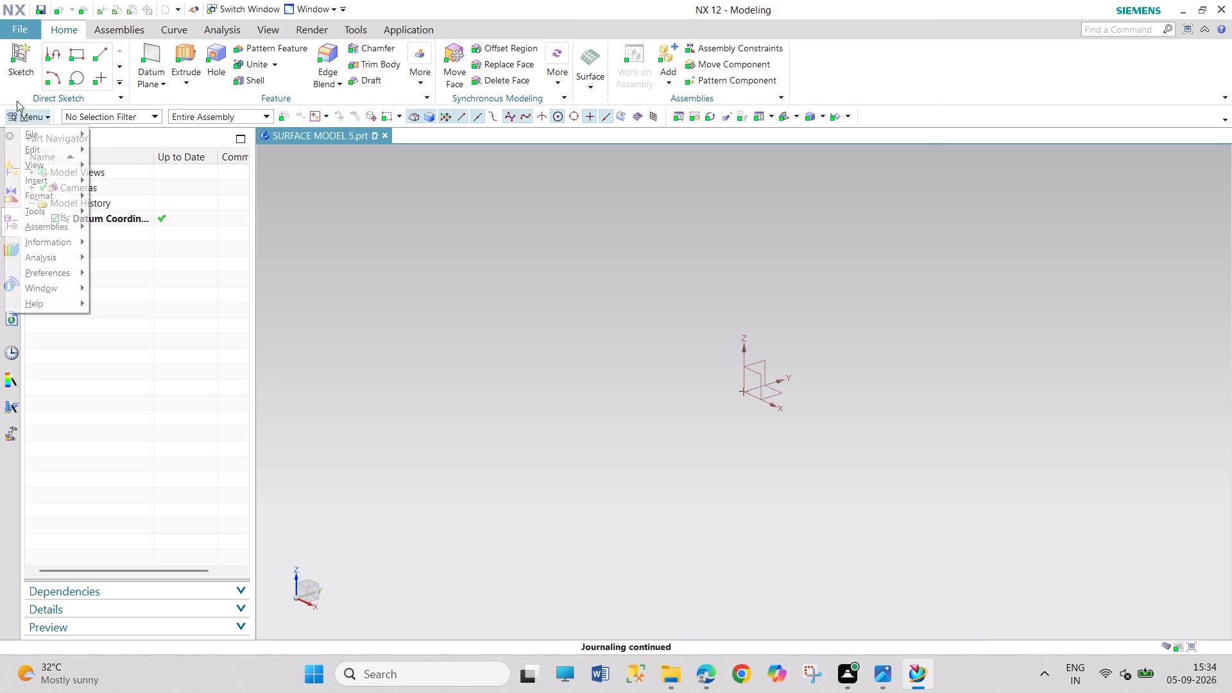
{"action": "left_click", "coordinate": [72, 175]}
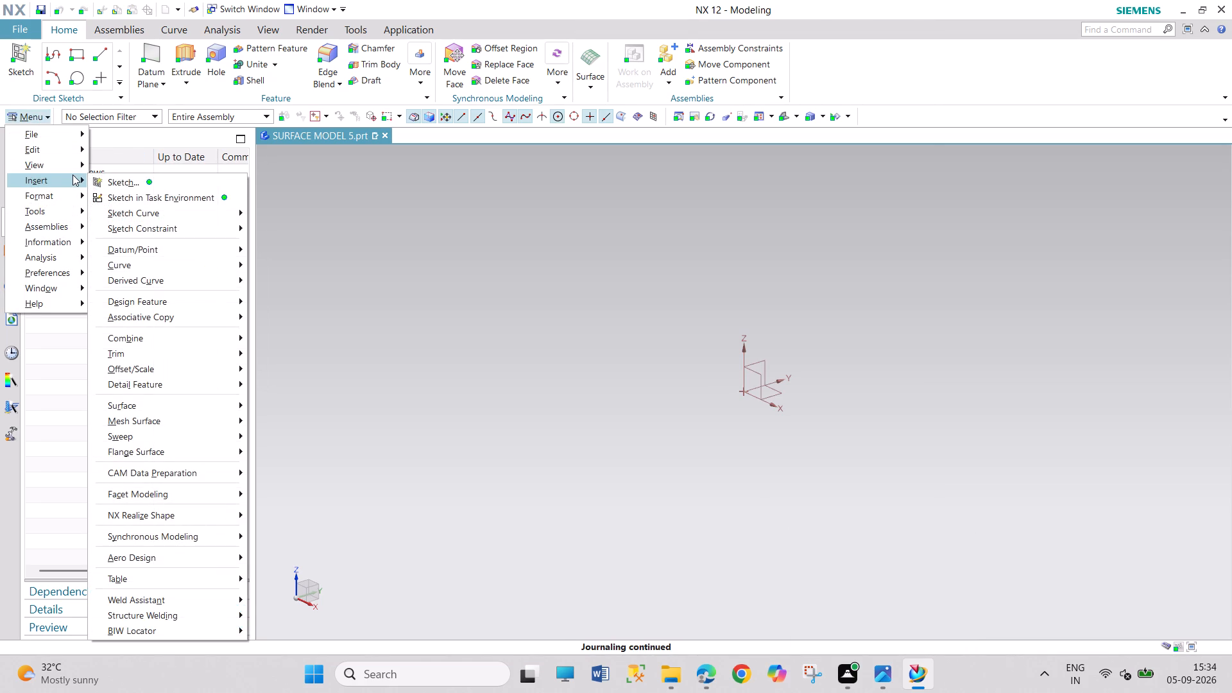
{"action": "left_click", "coordinate": [114, 198]}
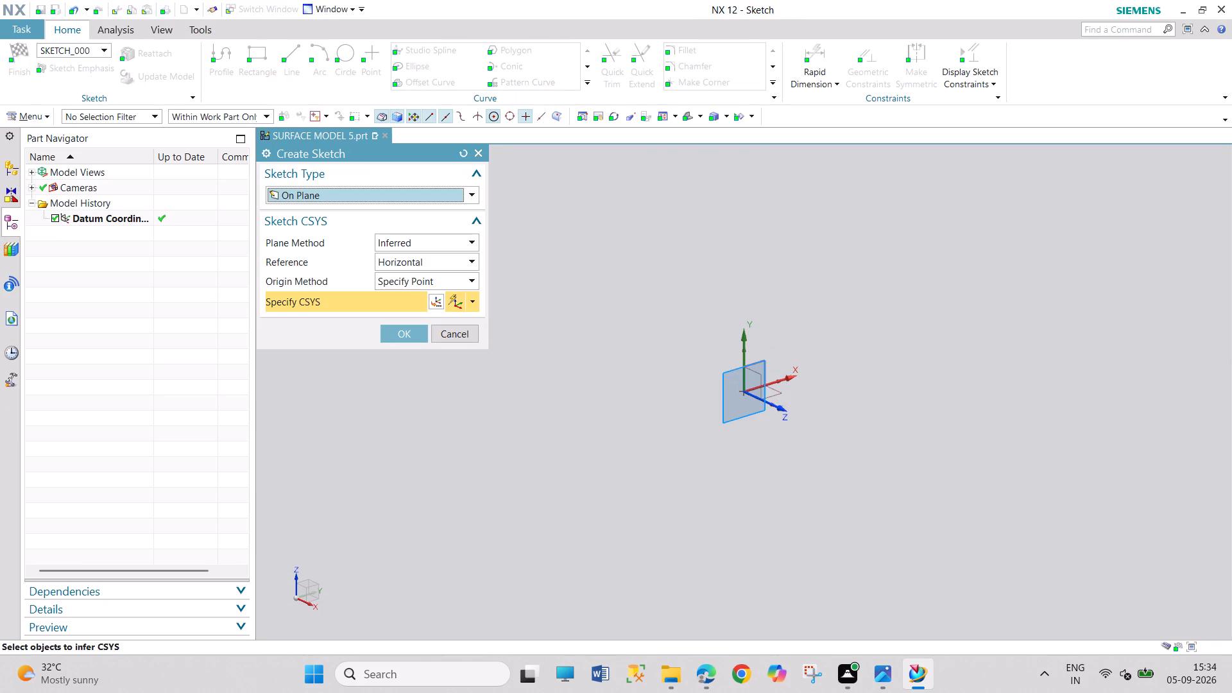
{"action": "left_click", "coordinate": [767, 355]}
{"action": "left_click", "coordinate": [396, 336]}
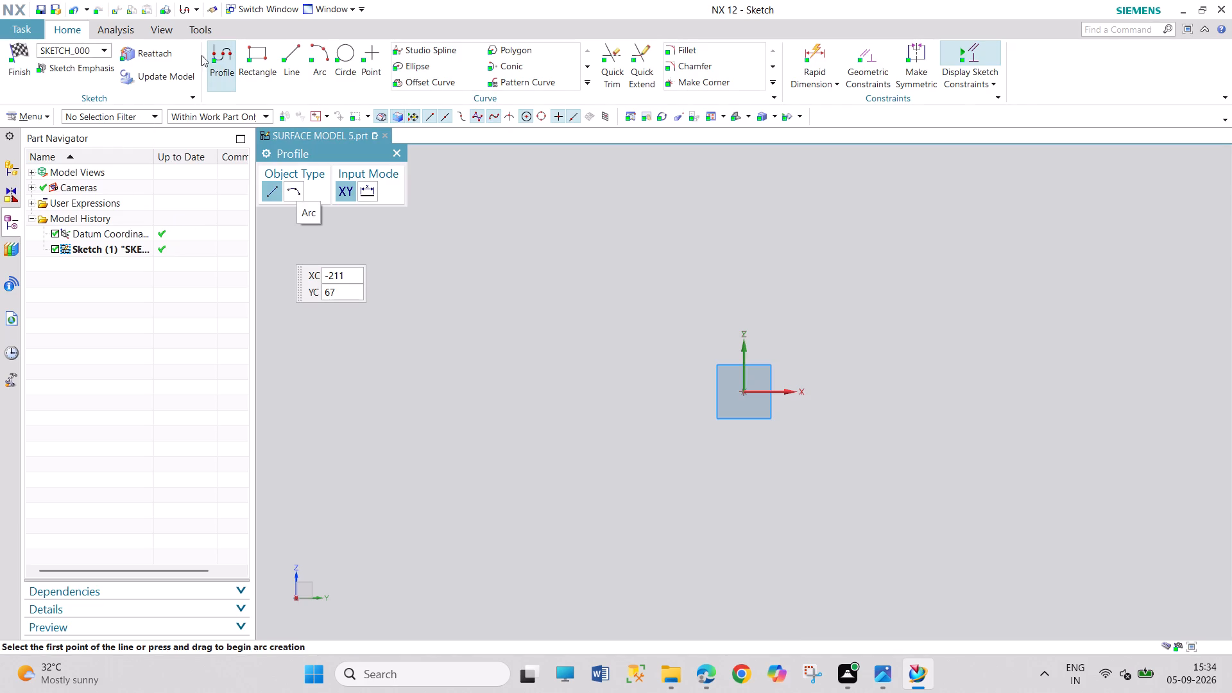
Draw a 180° arc of radius 57.5 mm centred on the sketch origin, using the centre-and-endpoints method, starting on the positive X axis.
{"action": "left_click", "coordinate": [316, 52]}
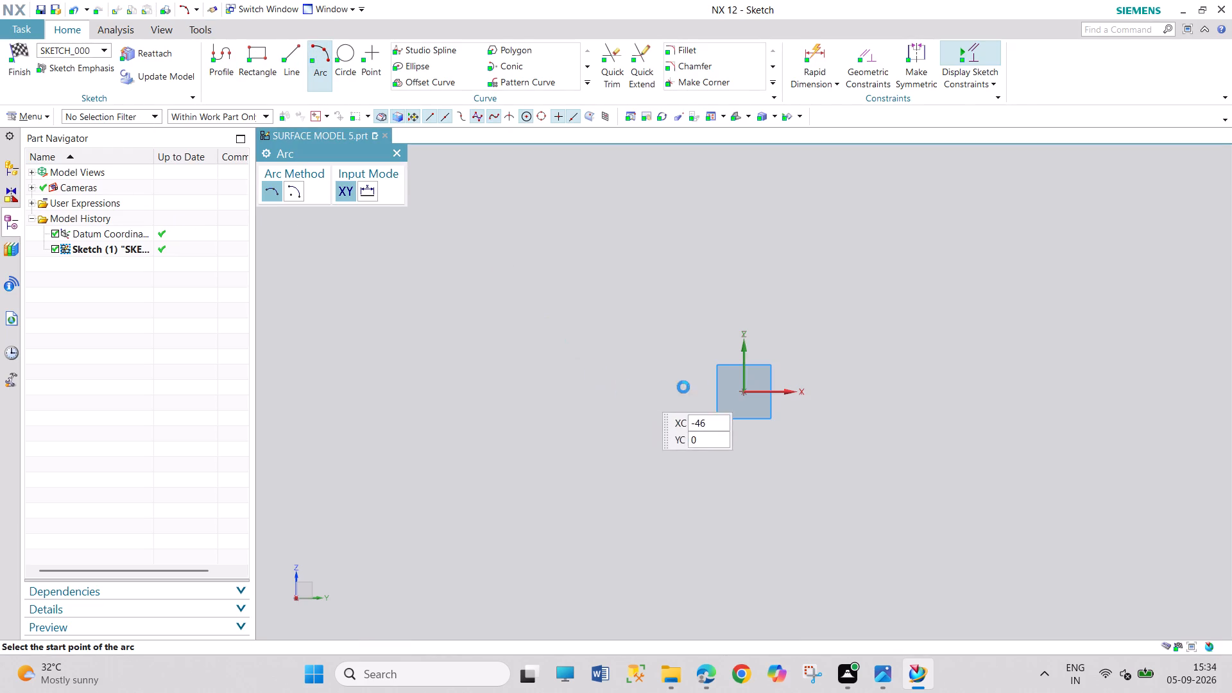
{"action": "left_click", "coordinate": [744, 389]}
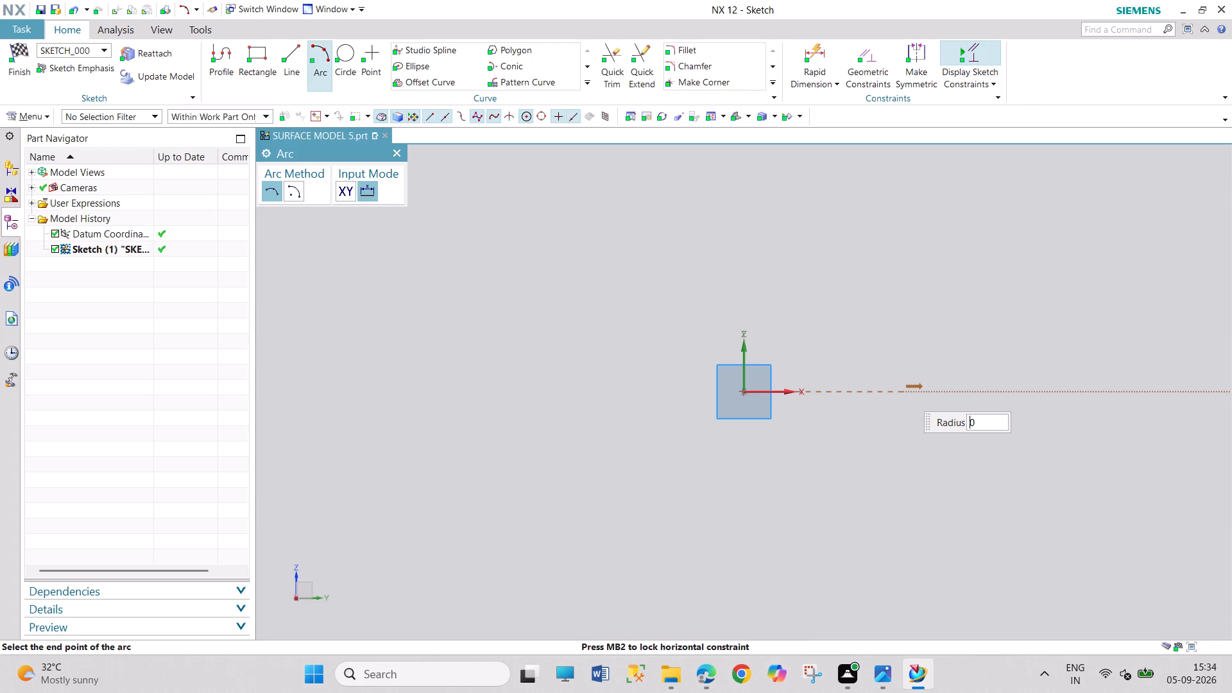
{"action": "type", "text": "57.5"}
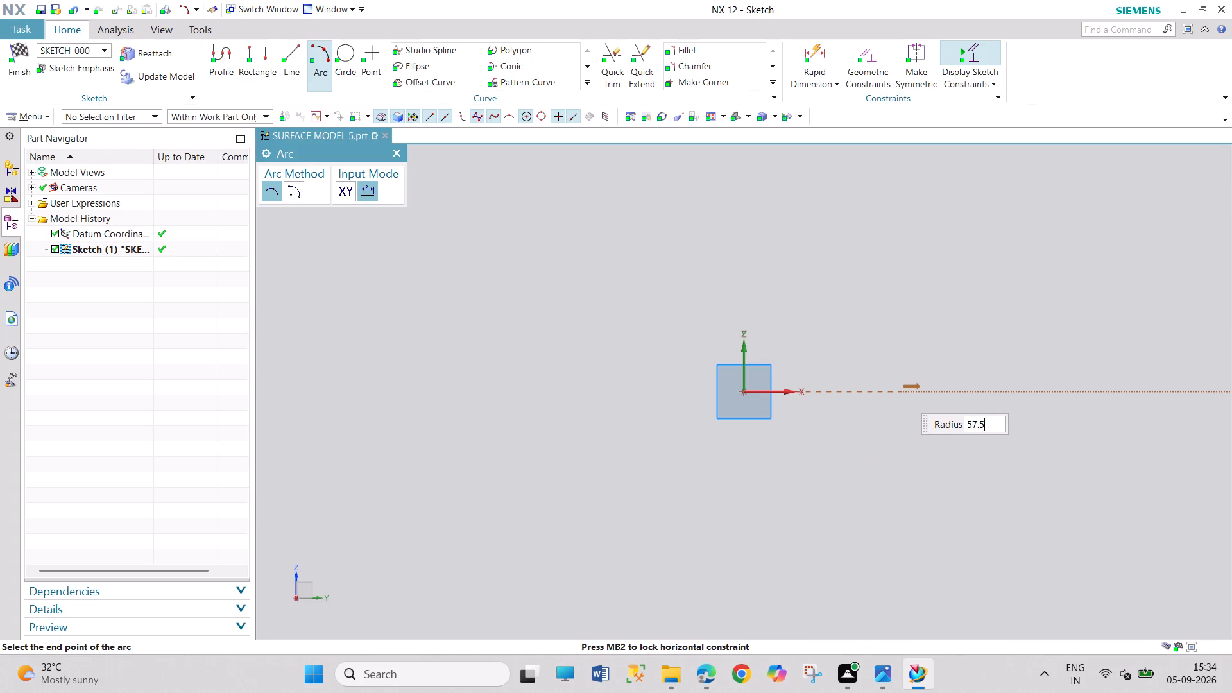
{"action": "key", "text": "Return"}
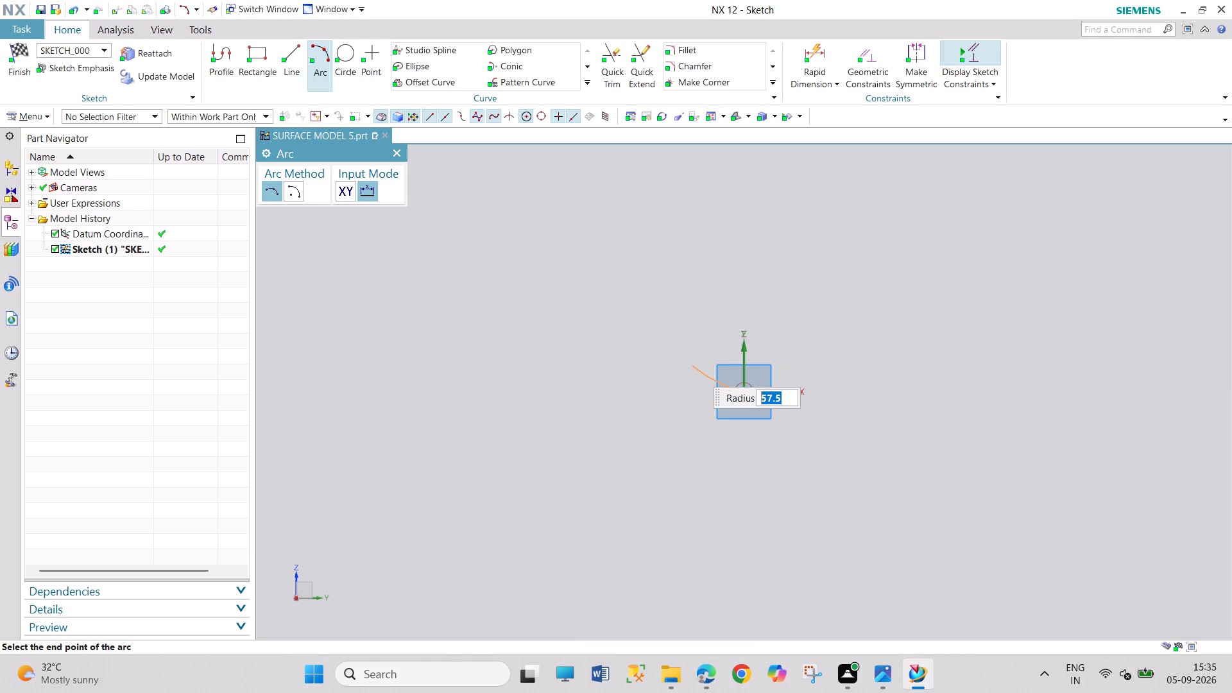
{"action": "left_click", "coordinate": [291, 193]}
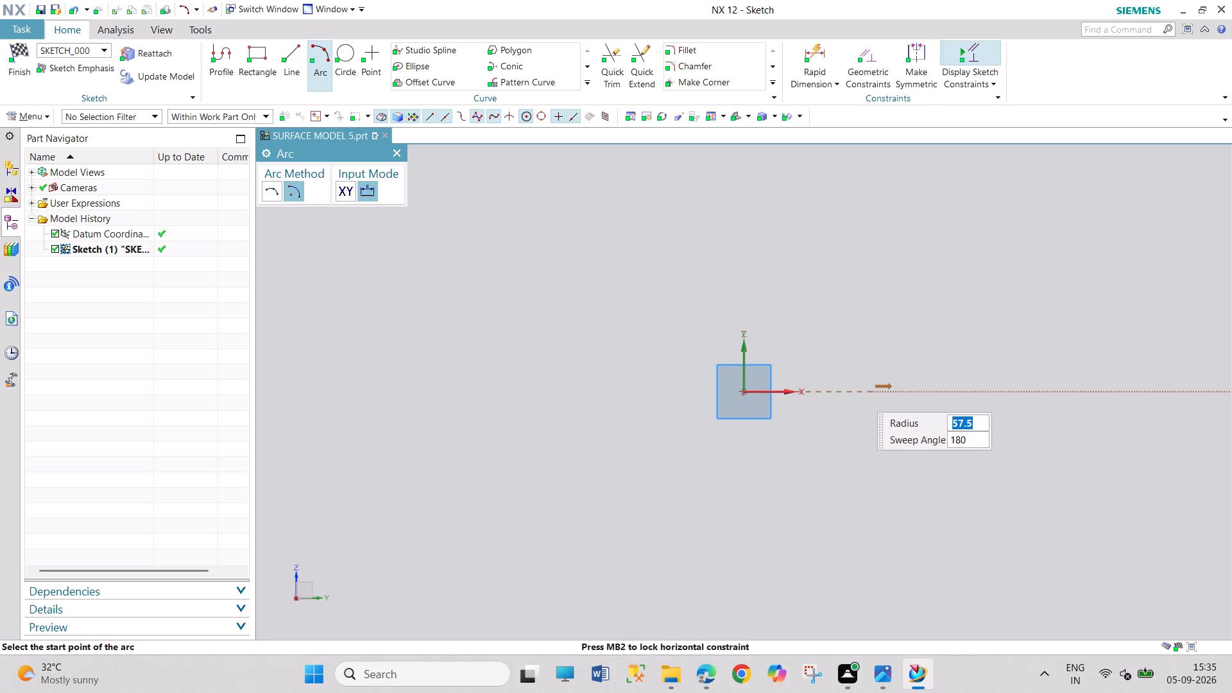
{"action": "left_click", "coordinate": [855, 391]}
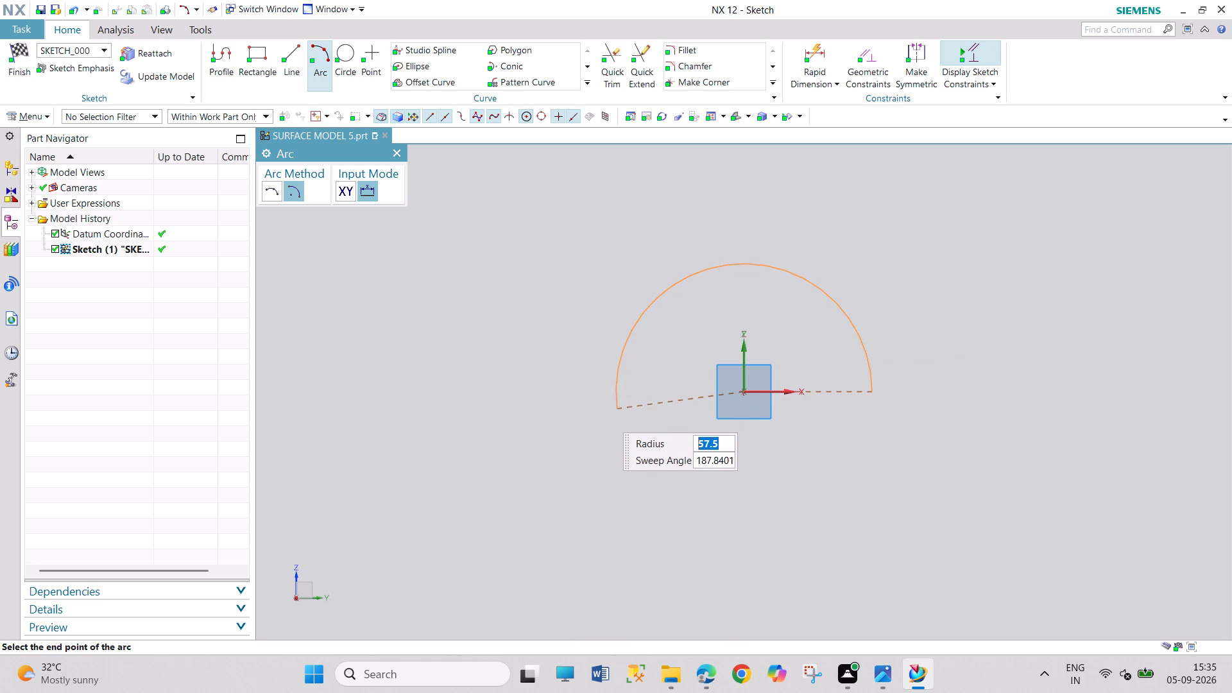
{"action": "type", "text": "18"}
{"action": "key", "text": "BackSpace"}
{"action": "key", "text": "BackSpace"}
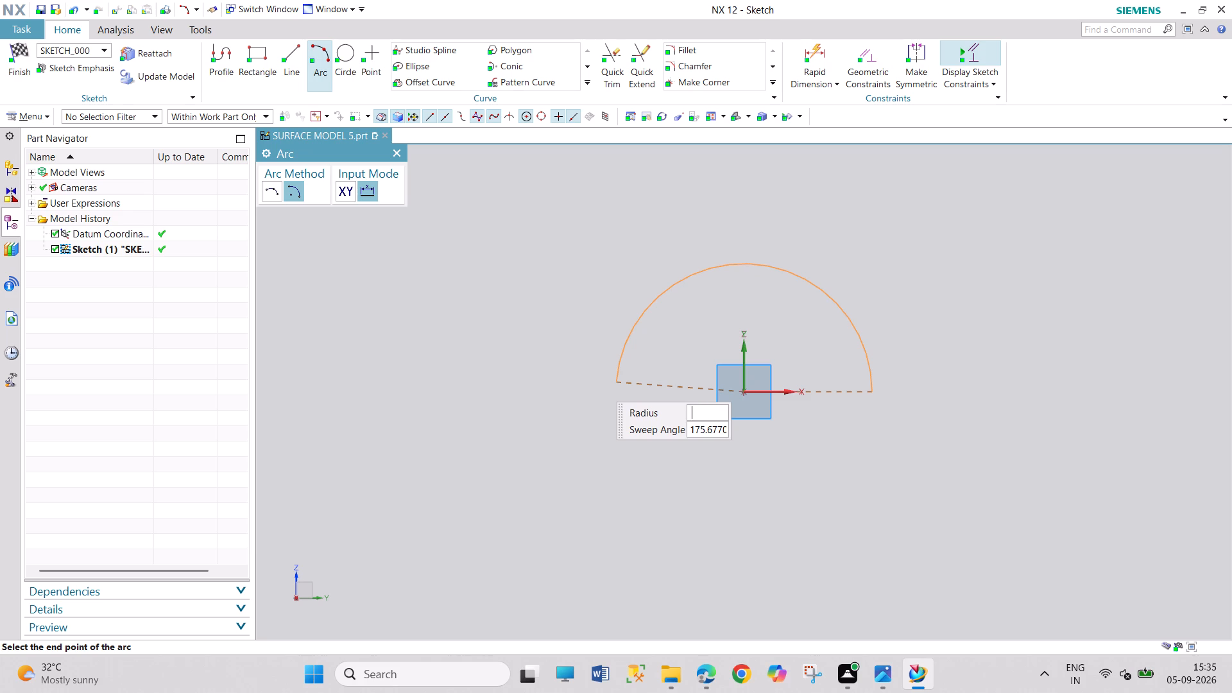
{"action": "key", "text": "BackSpace"}
{"action": "type", "text": "5705"}
{"action": "key", "text": "BackSpace"}
{"action": "key", "text": "BackSpace"}
{"action": "type", "text": ".5"}
{"action": "key", "text": "Return"}
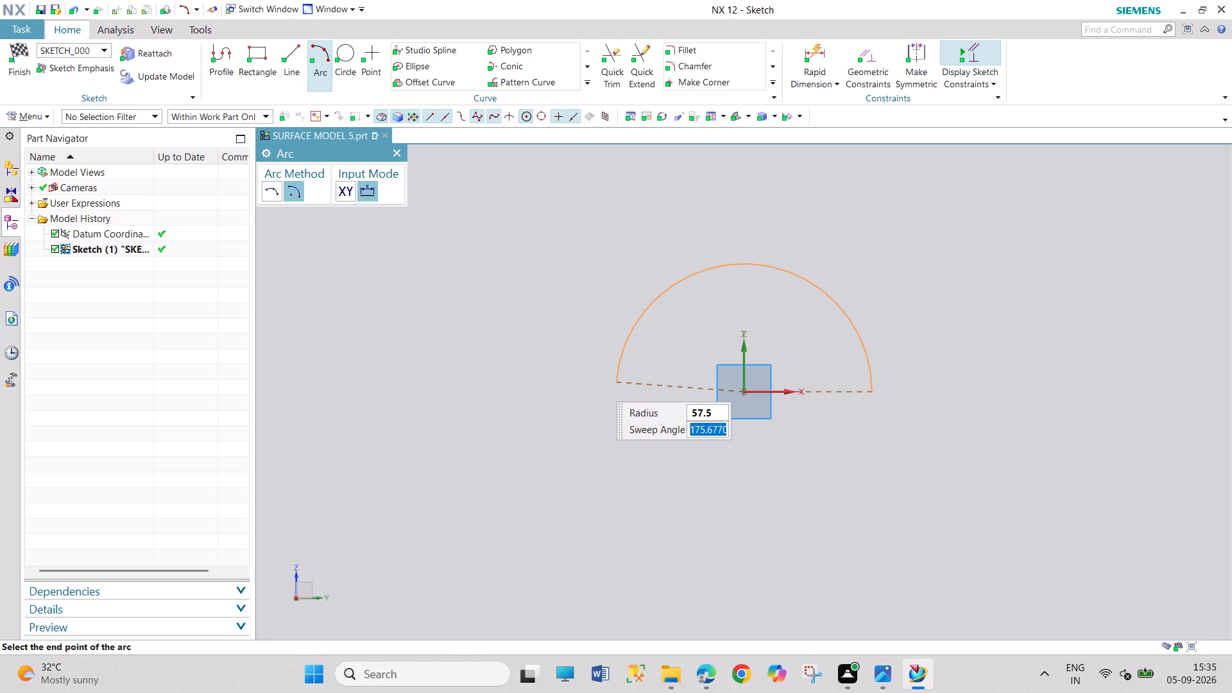
{"action": "type", "text": "180"}
{"action": "key", "text": "Return"}
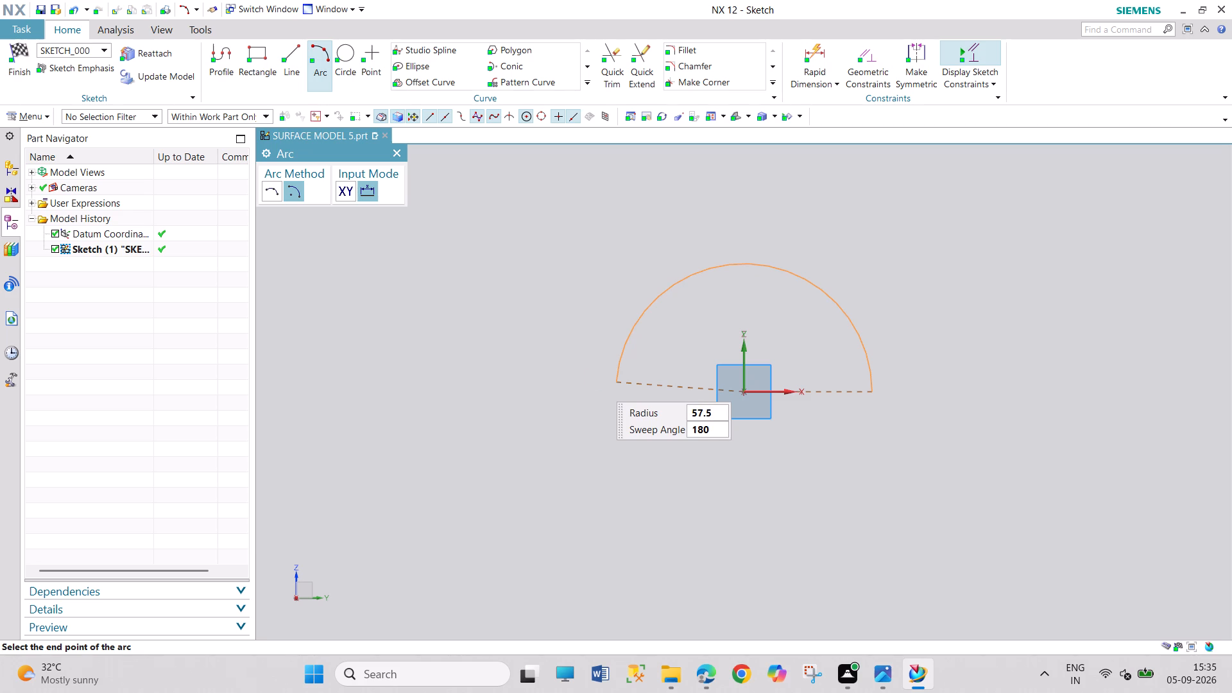
{"action": "left_click", "coordinate": [661, 231]}
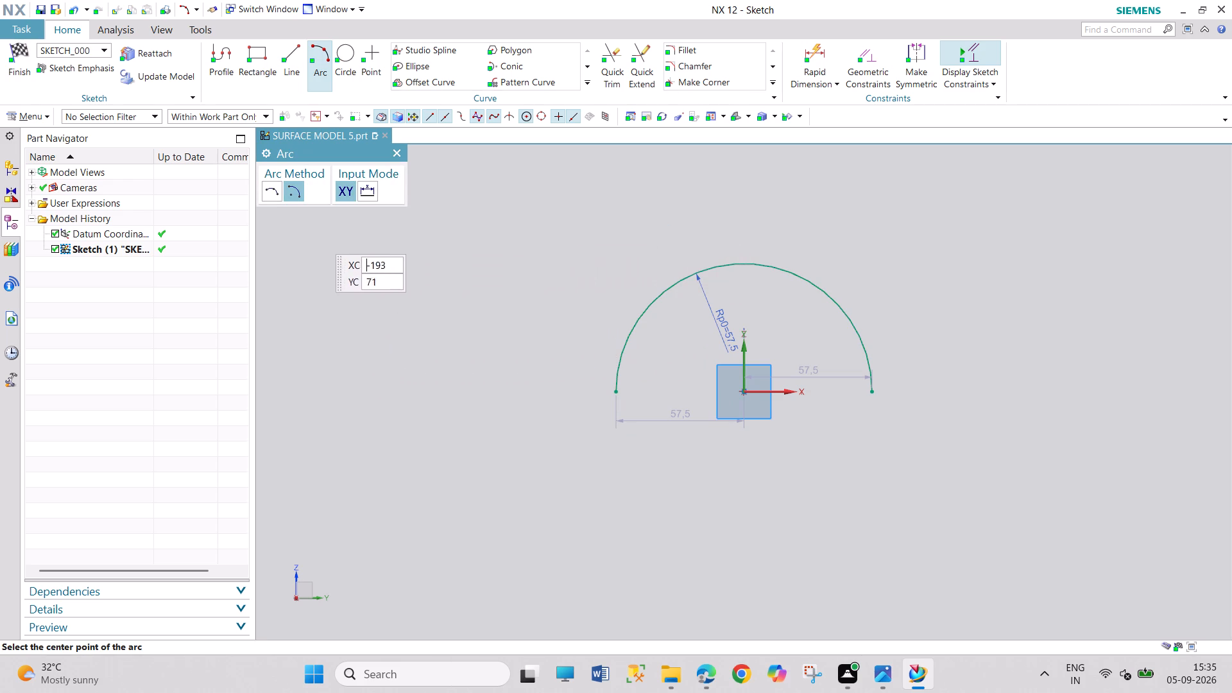
{"action": "left_click", "coordinate": [392, 151]}
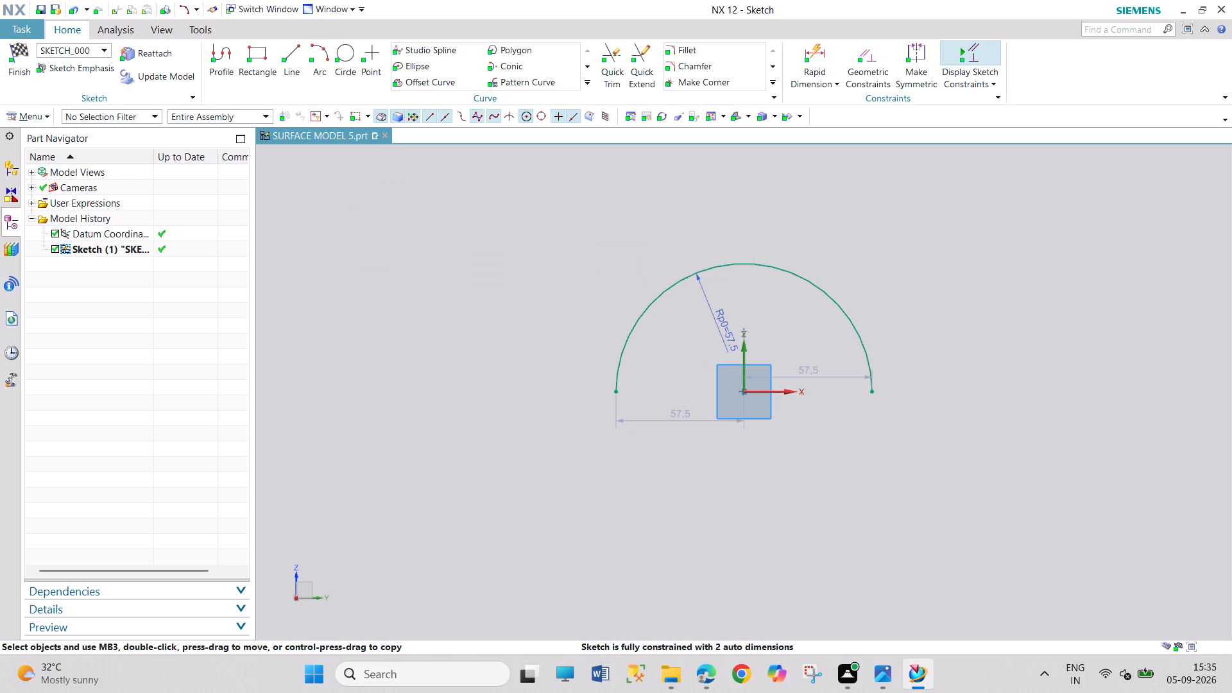
Move the dimension between the origin and the arc's positive-X end below the X axis and finish the sketch.
{"action": "left_click_drag", "start_coordinate": [815, 369], "coordinate": [815, 389]}
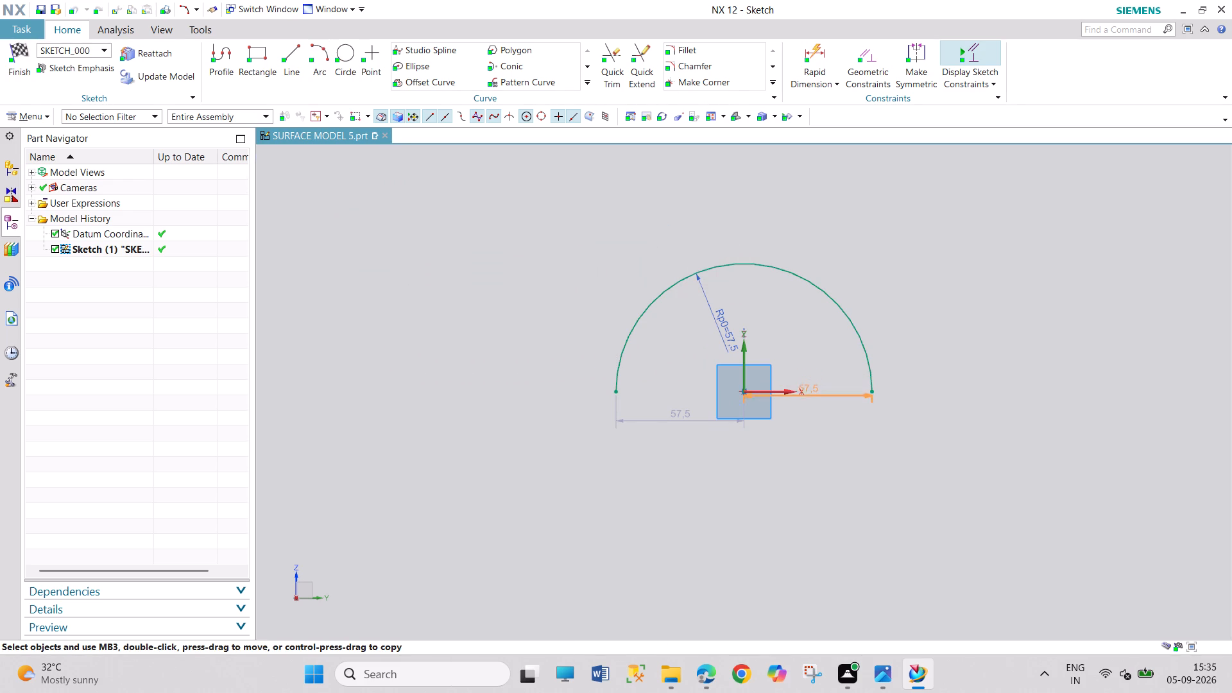
{"action": "left_click_drag", "start_coordinate": [815, 389], "coordinate": [815, 415]}
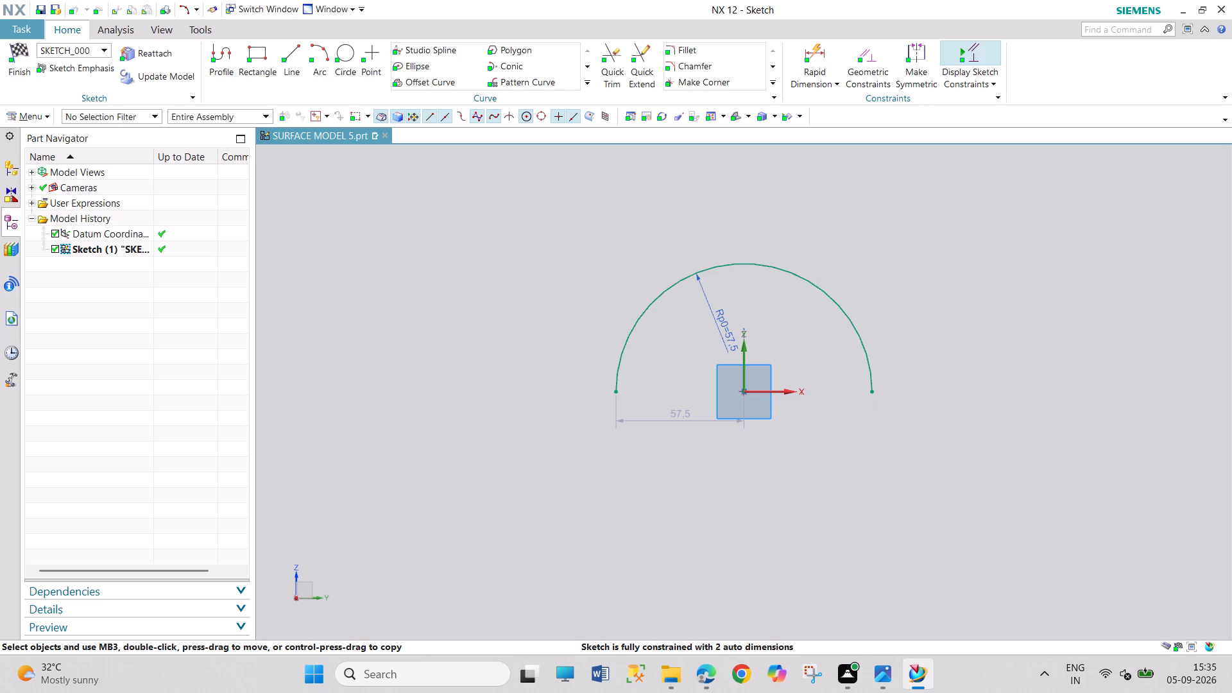
{"action": "left_click", "coordinate": [14, 58]}
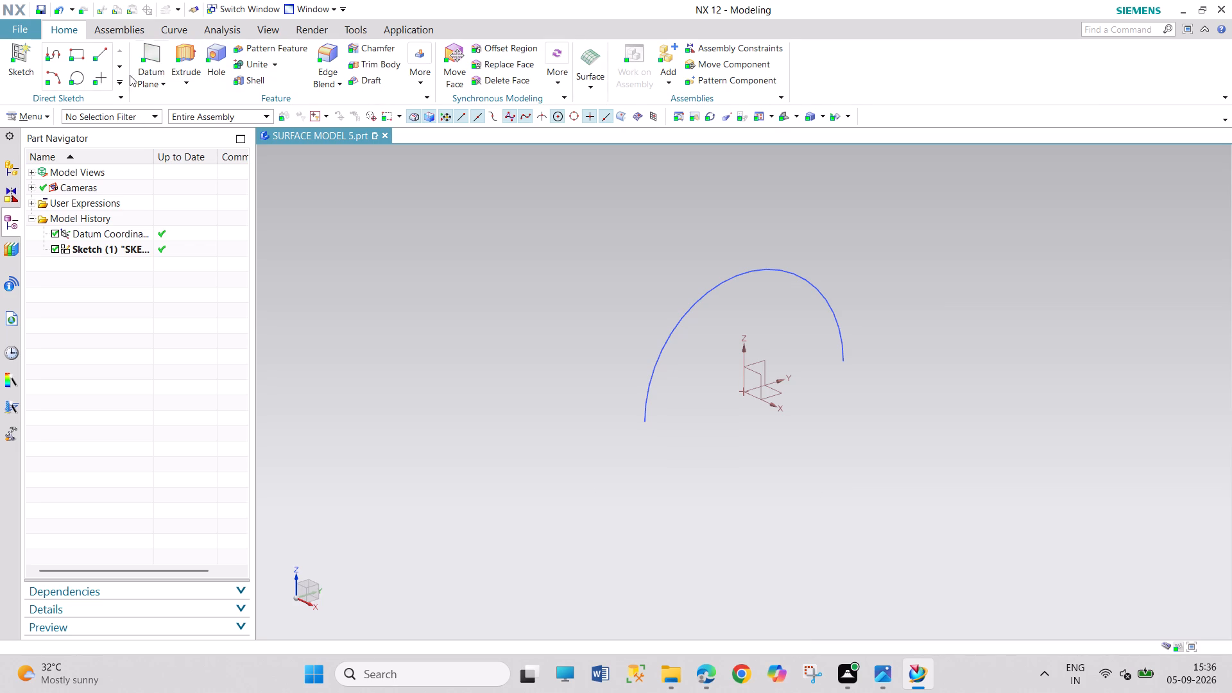
Create a datum plane offset 15 mm from the YZ plane along positive X.
{"action": "left_click", "coordinate": [150, 58]}
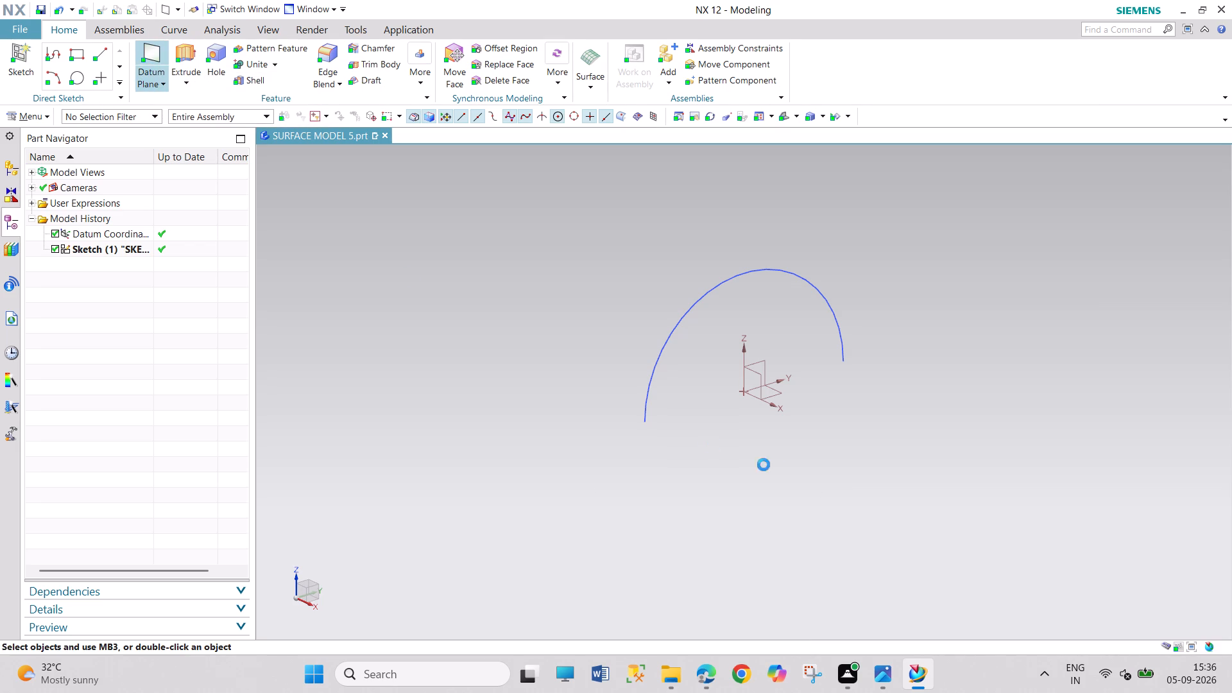
{"action": "left_click", "coordinate": [755, 357]}
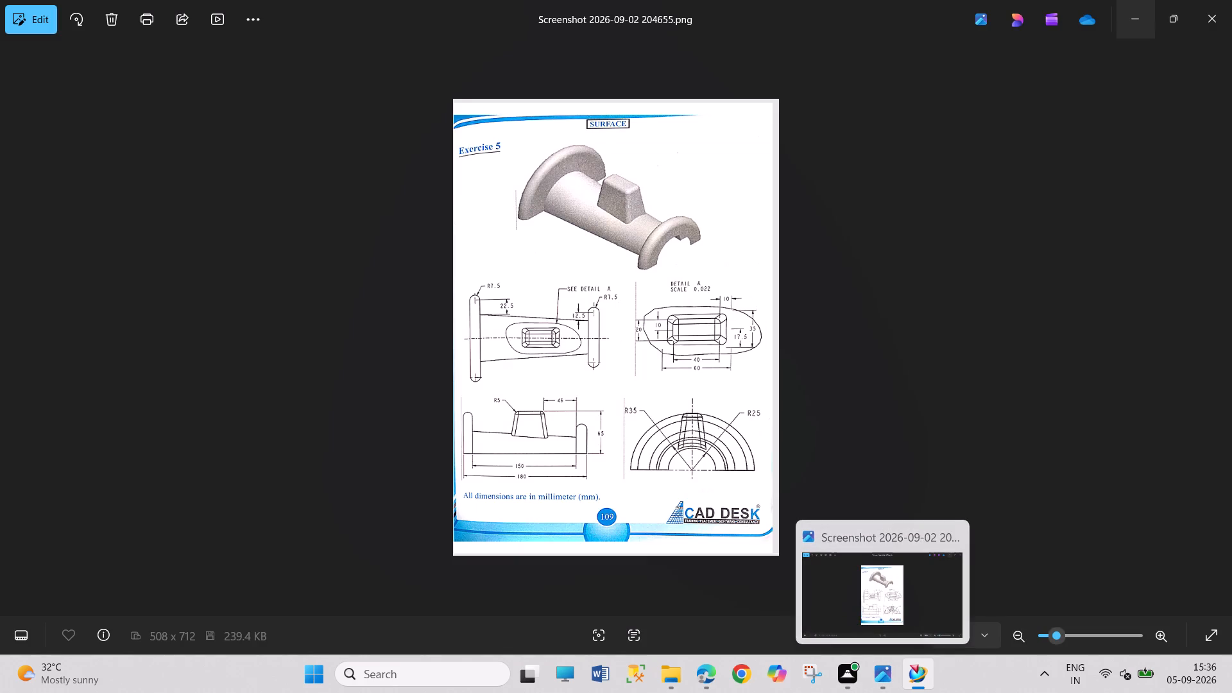
{"action": "type", "text": "115"}
{"action": "key", "text": "Return"}
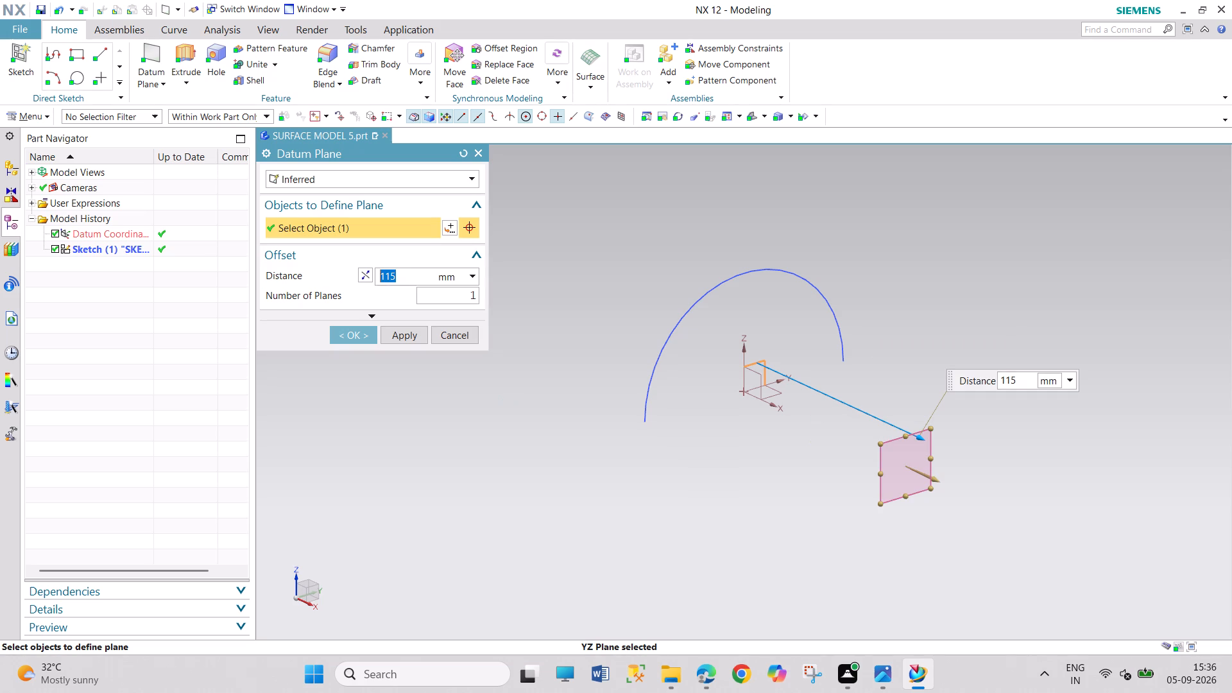
{"action": "type", "text": "15"}
{"action": "key", "text": "Return"}
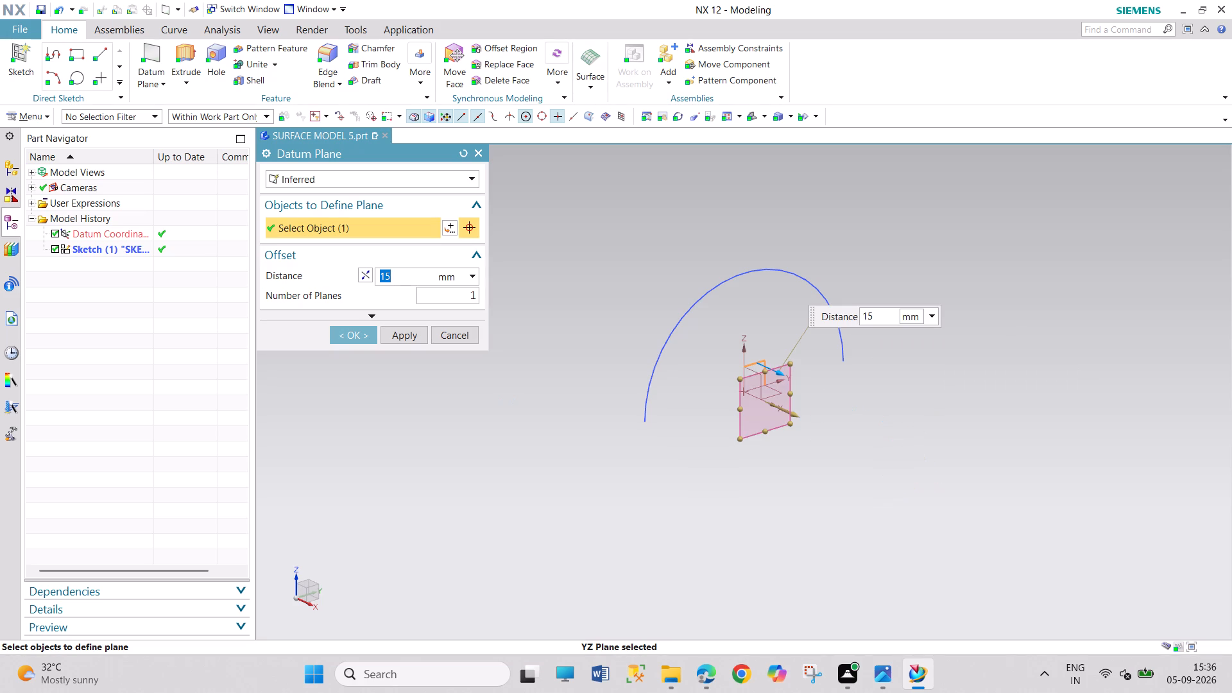
{"action": "scroll", "coordinate": [384, 320], "scroll_direction": "up", "scroll_amount": 1}
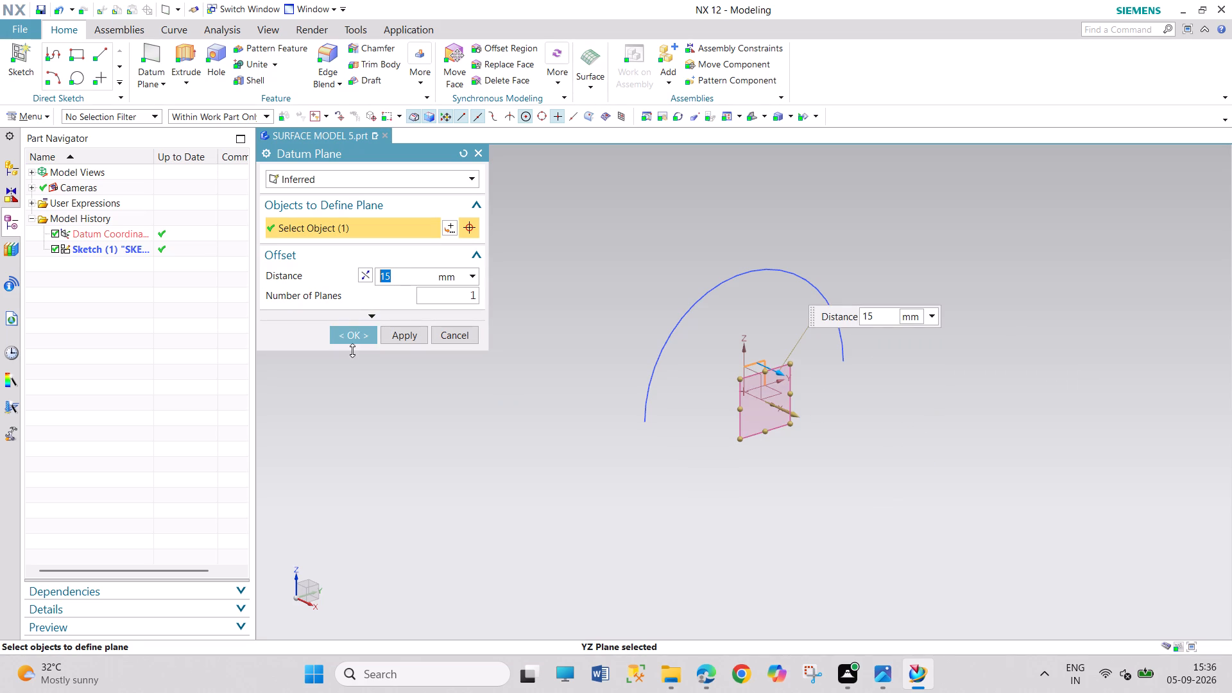
{"action": "left_click", "coordinate": [354, 339]}
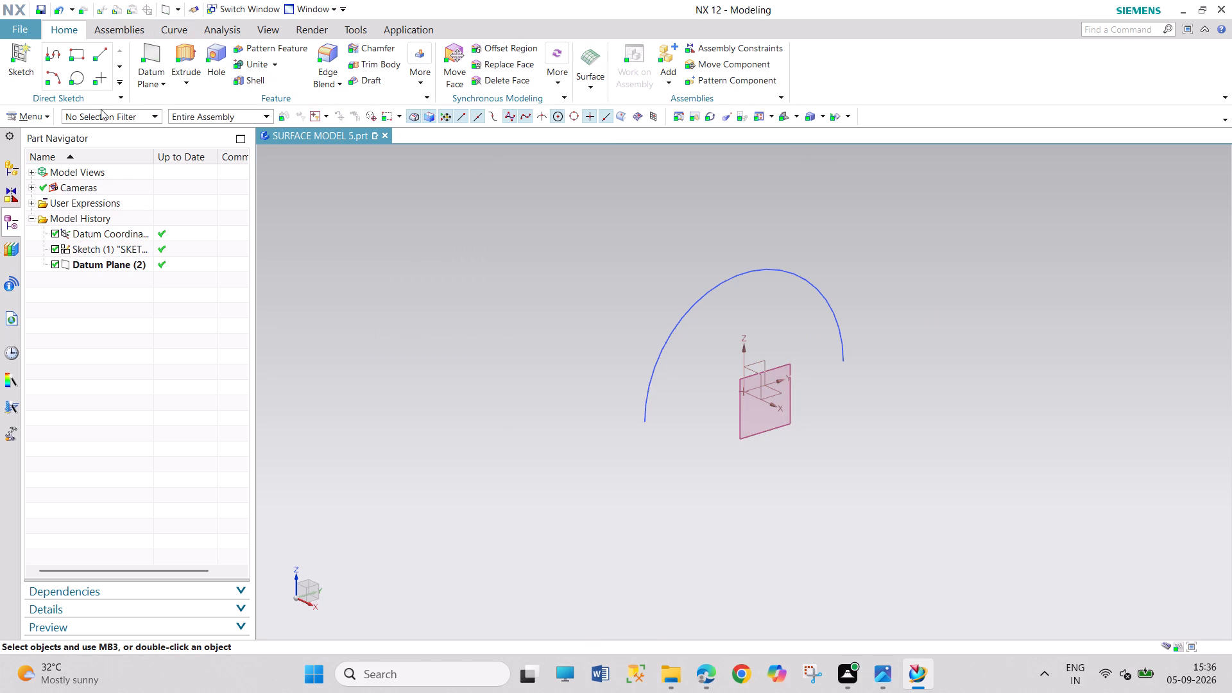
Create a sketch in the task environment on the new offset datum plane.
{"action": "left_click", "coordinate": [42, 114]}
{"action": "left_click", "coordinate": [55, 177]}
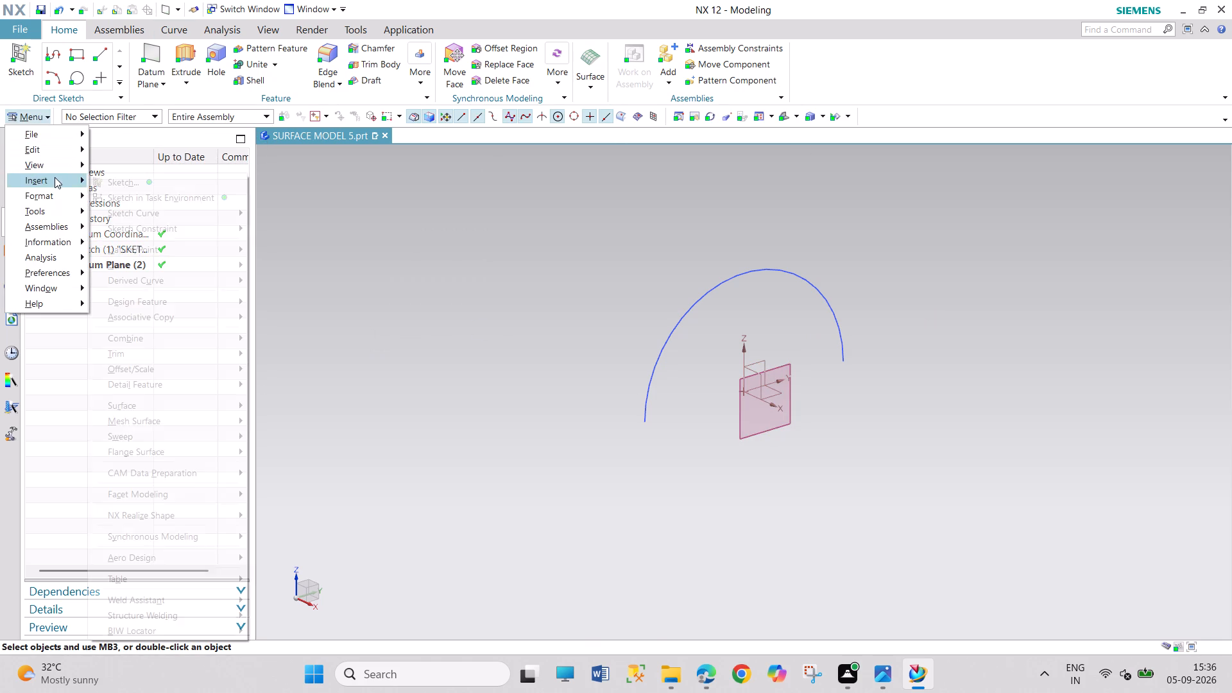
{"action": "left_click", "coordinate": [157, 200]}
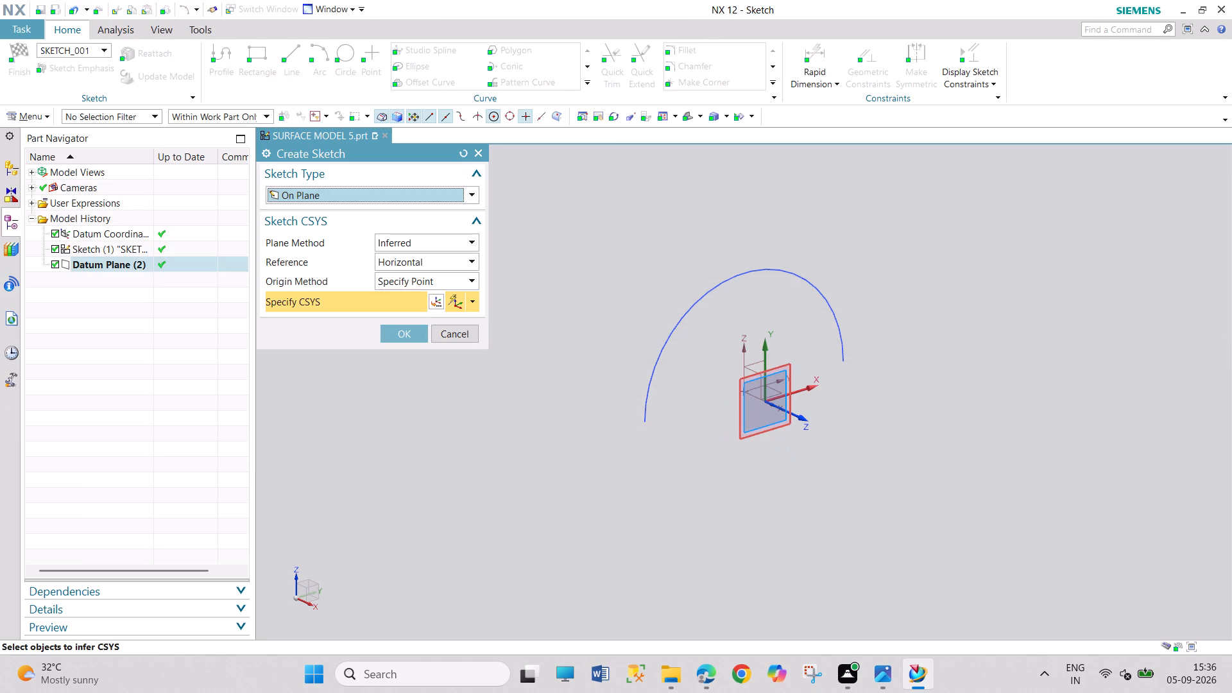
{"action": "left_click", "coordinate": [736, 435]}
{"action": "left_click", "coordinate": [406, 343]}
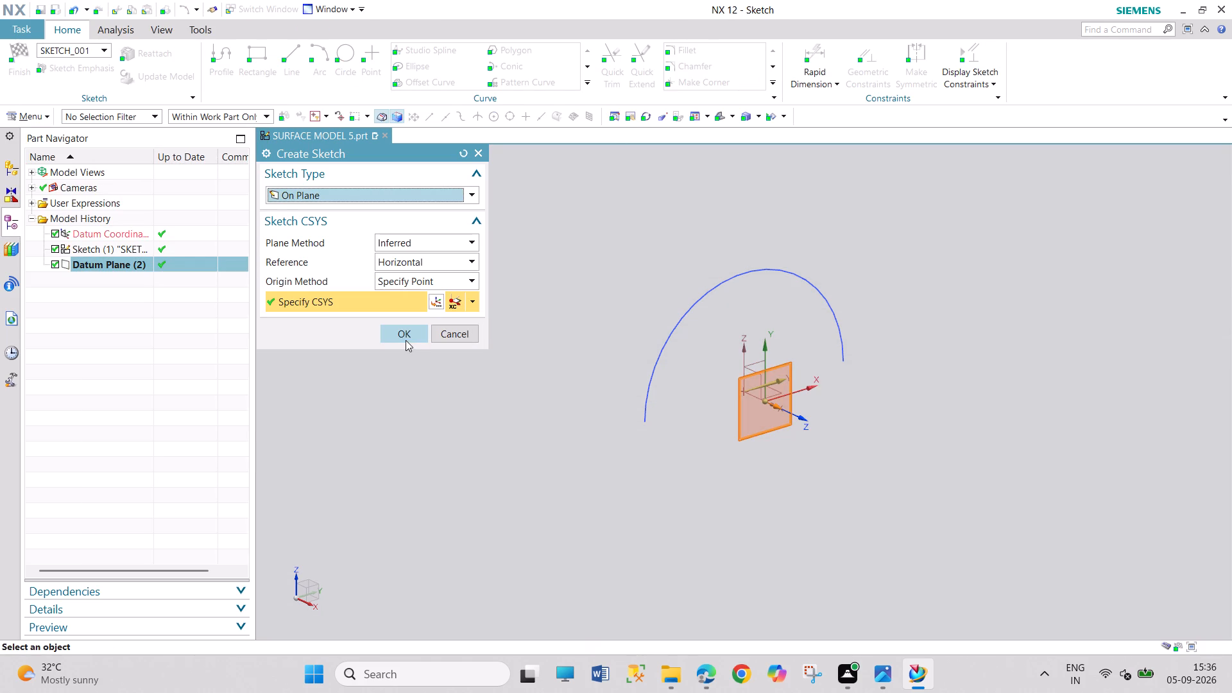
{"action": "left_click", "coordinate": [406, 338]}
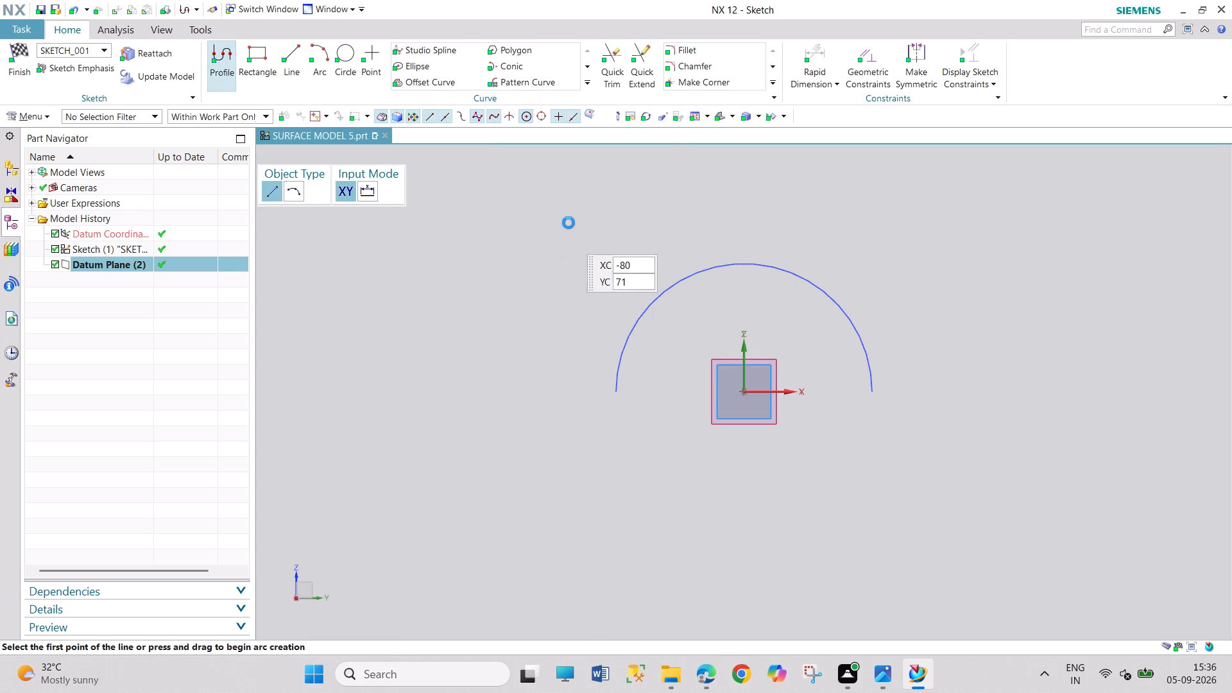
Draw a 180° arc of radius 57.5 mm centred on the sketch origin, starting at the first arc's positive-X end.
{"action": "left_click", "coordinate": [326, 58]}
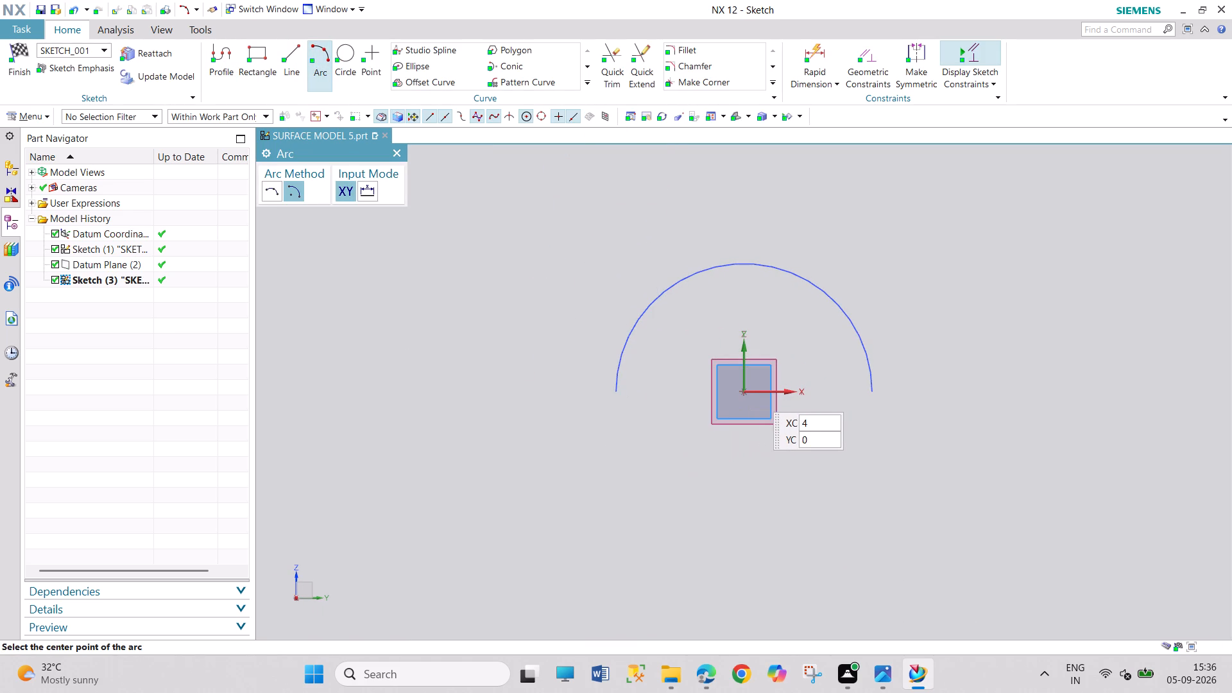
{"action": "left_click", "coordinate": [744, 390]}
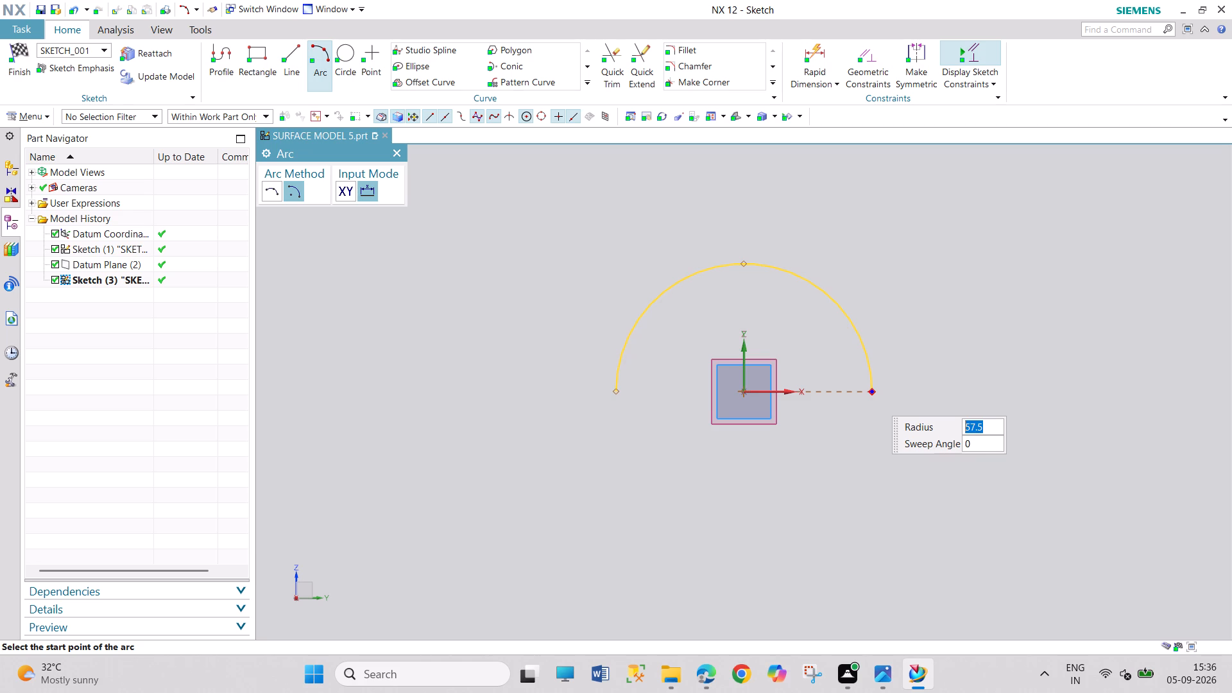
{"action": "type", "text": "570"}
{"action": "key", "text": "BackSpace"}
{"action": "type", "text": ".5"}
{"action": "key", "text": "Return"}
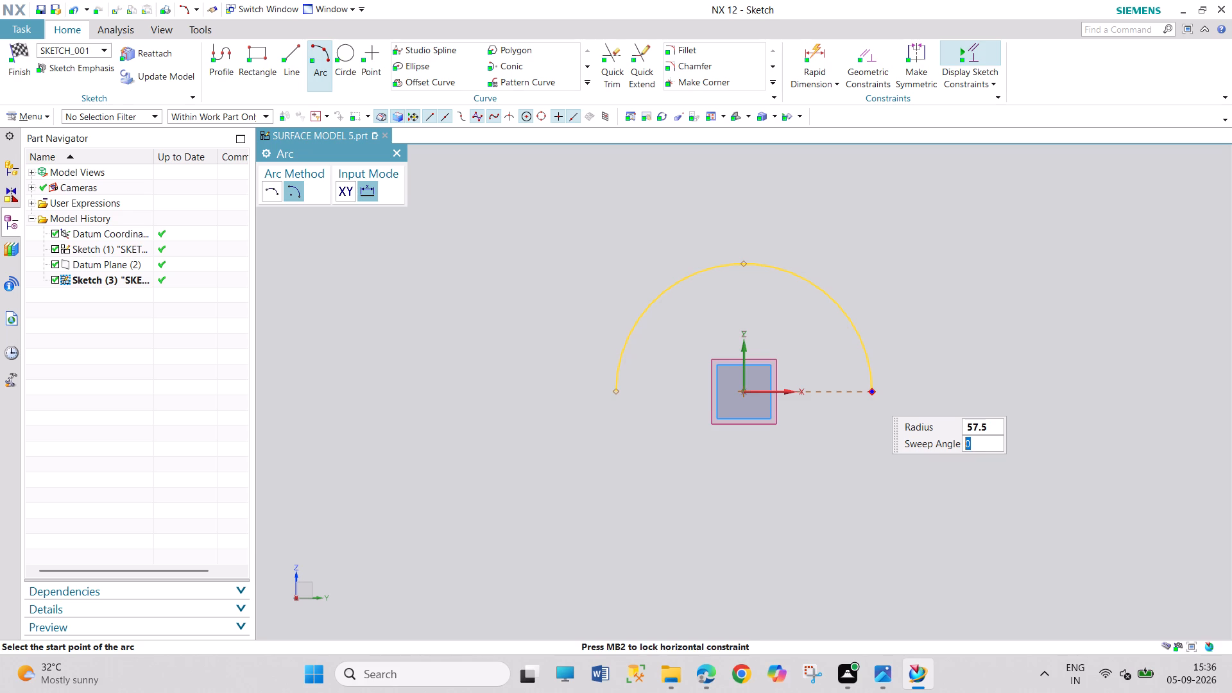
{"action": "type", "text": "180"}
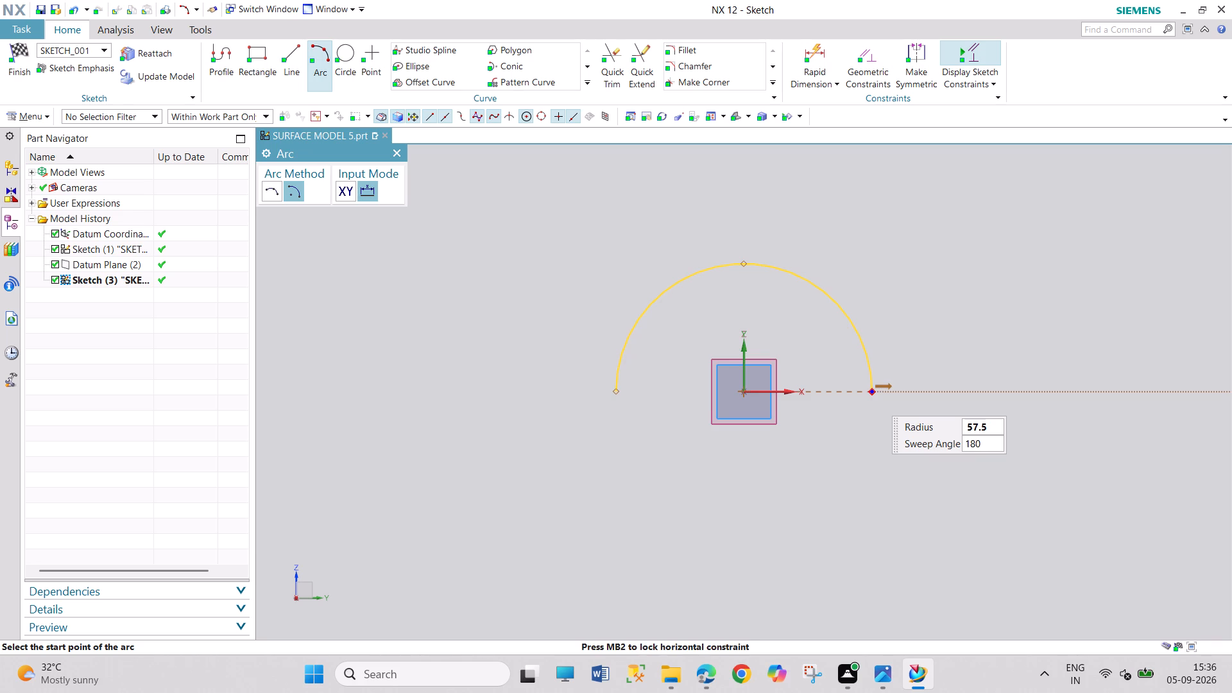
{"action": "key", "text": "Return"}
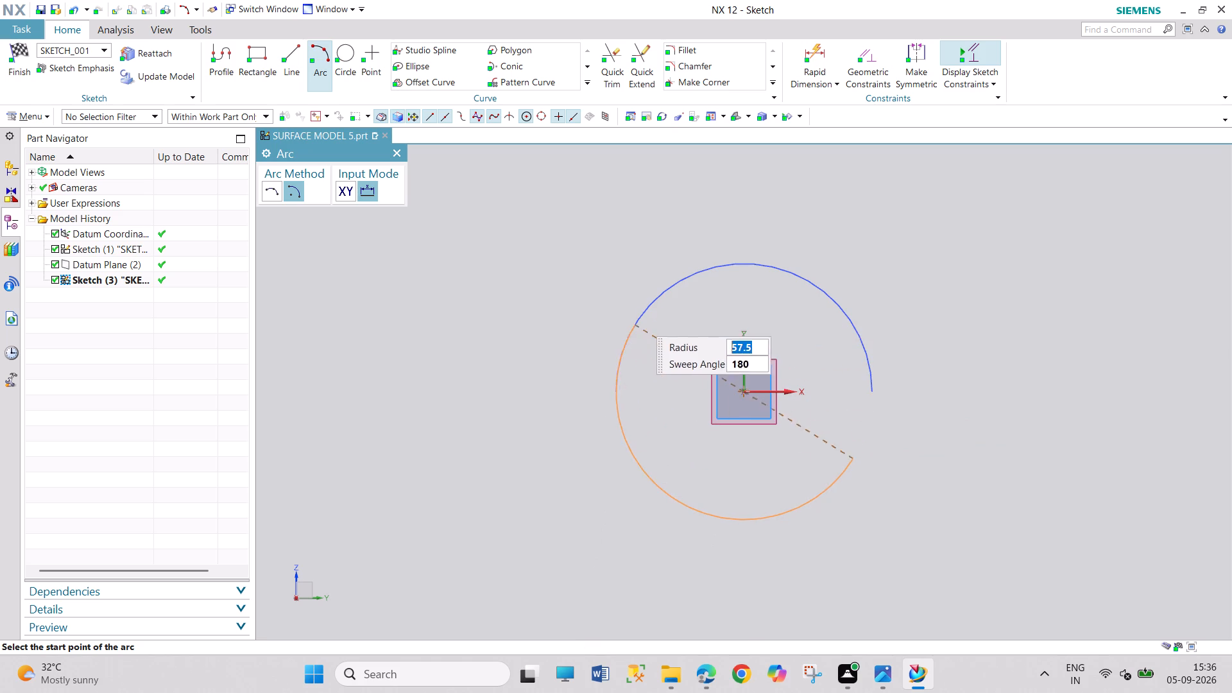
{"action": "left_click", "coordinate": [873, 392]}
{"action": "left_click", "coordinate": [823, 264]}
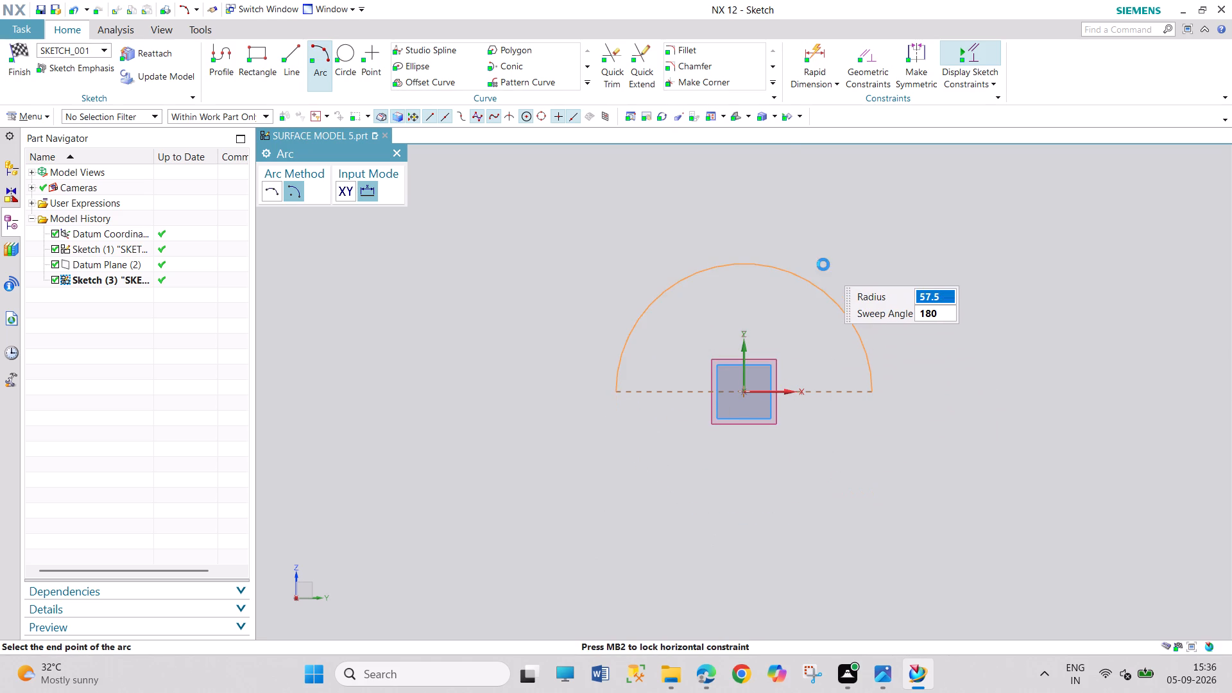
{"action": "left_click", "coordinate": [633, 373]}
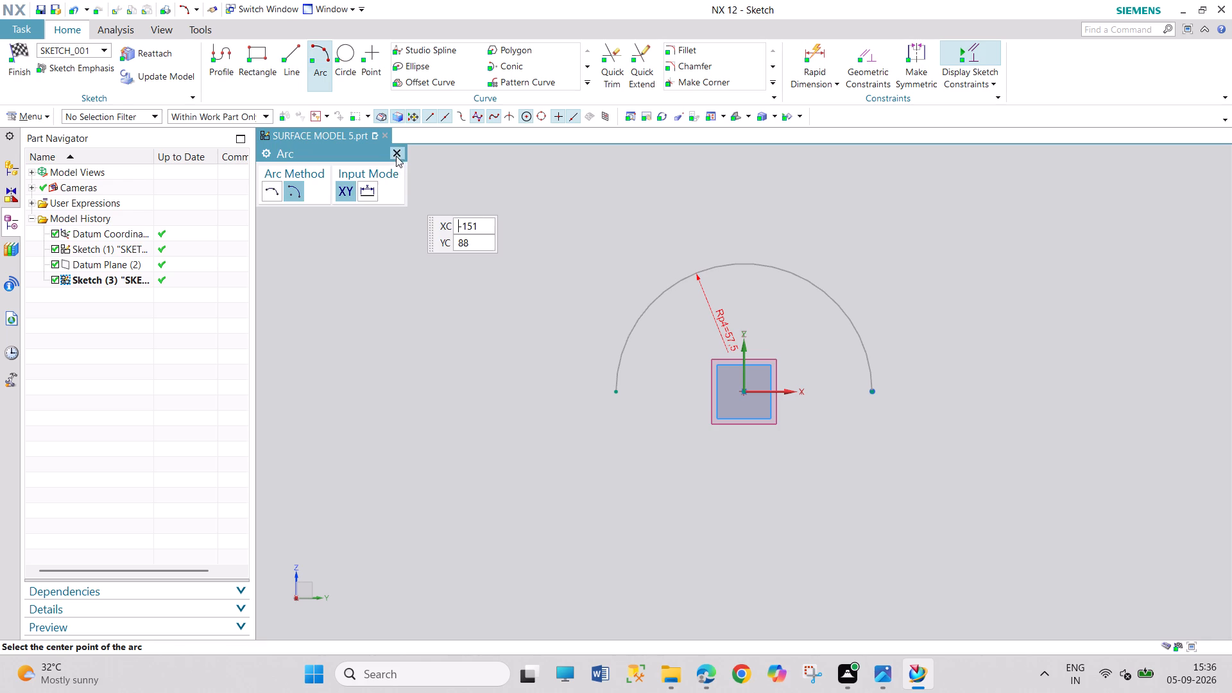
{"action": "left_click", "coordinate": [397, 156]}
Delete the 57.5 mm radius dimension from the arc and finish the sketch.
{"action": "right_click", "coordinate": [721, 332]}
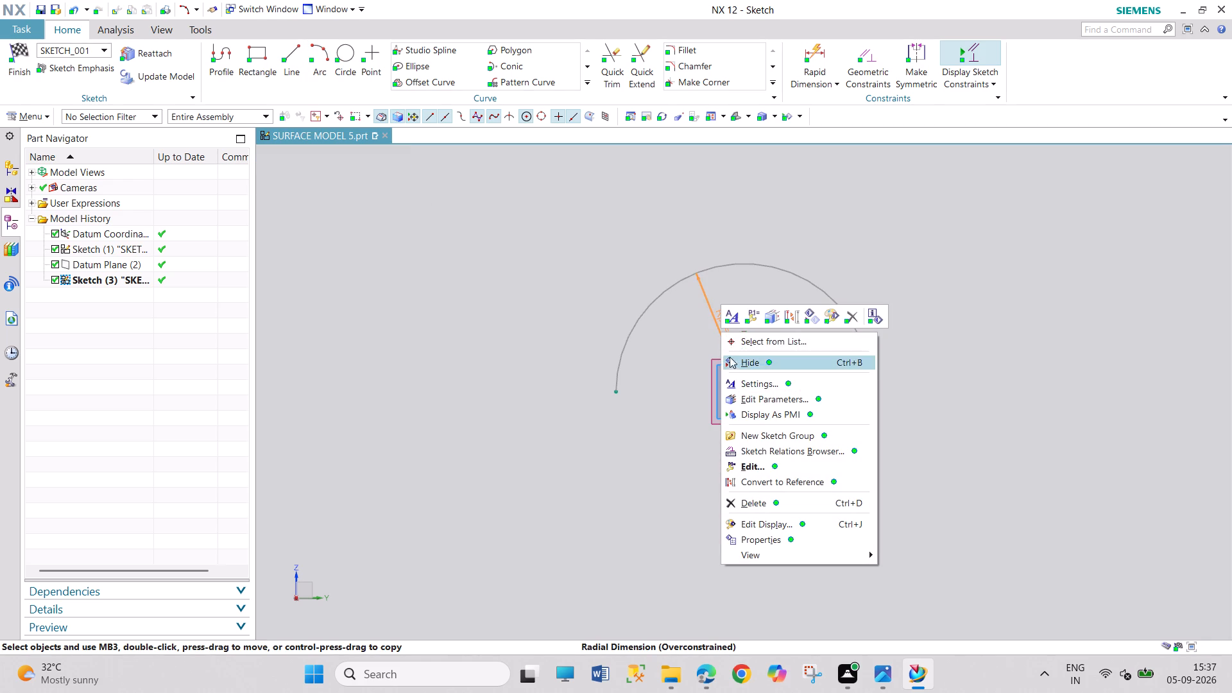
{"action": "left_click", "coordinate": [767, 500]}
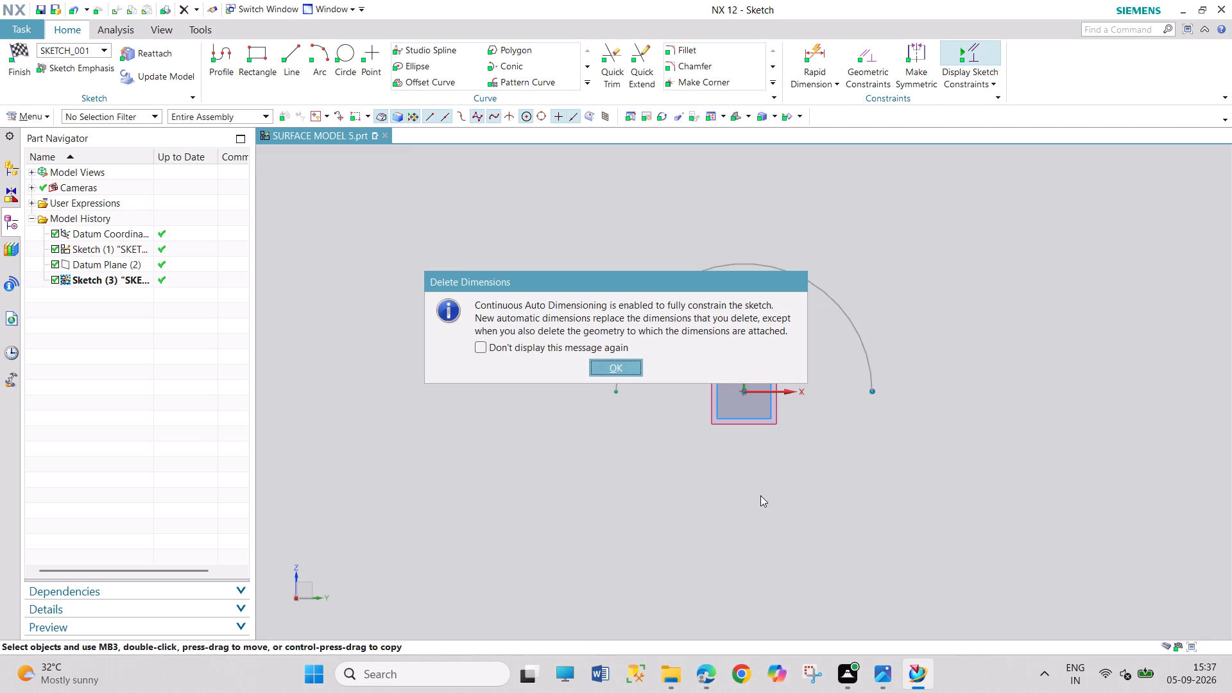
{"action": "left_click", "coordinate": [597, 363]}
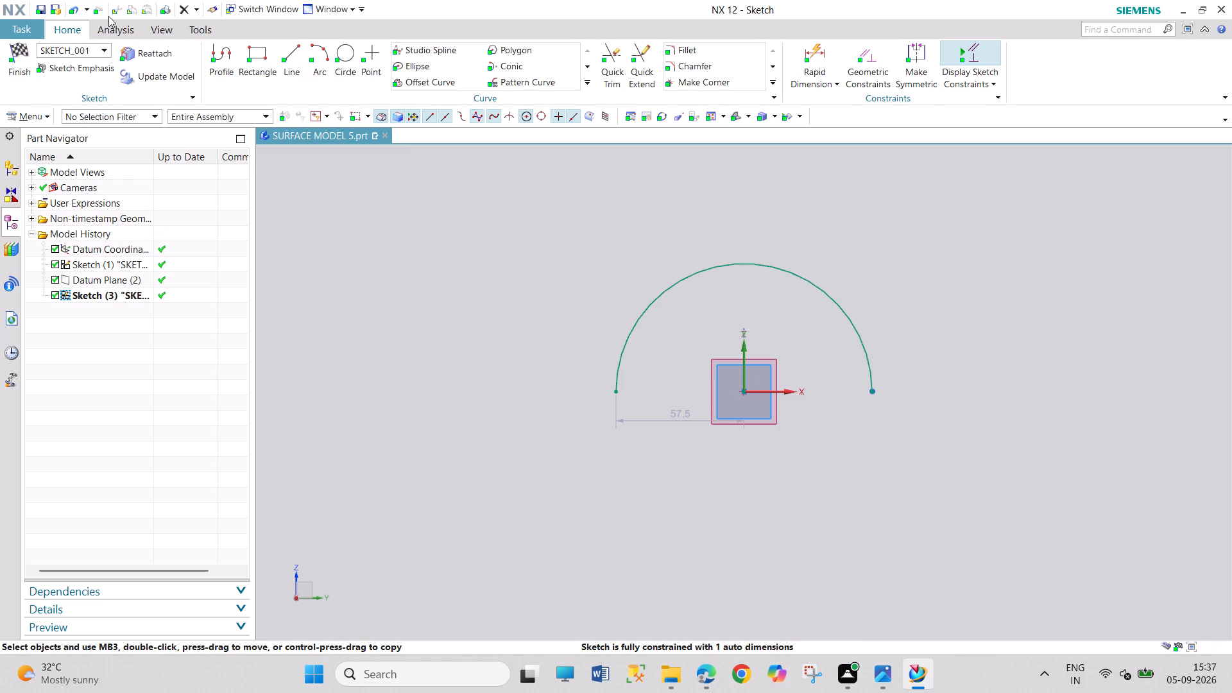
{"action": "left_click", "coordinate": [24, 56]}
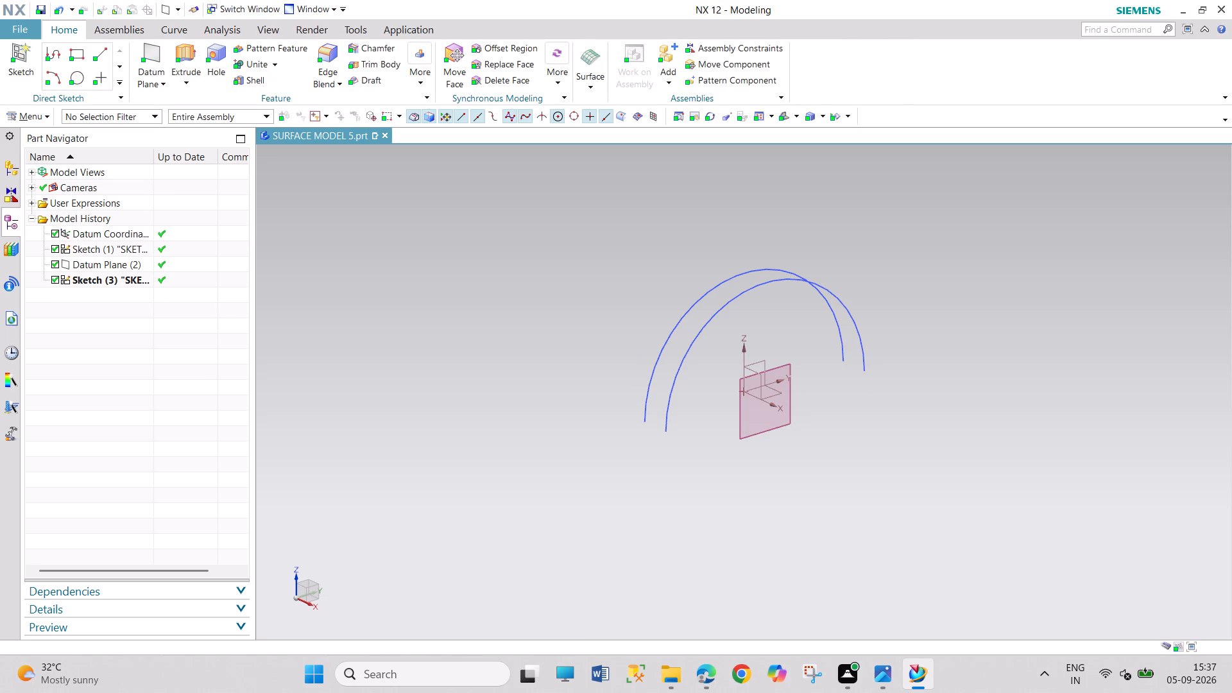
Create a sketch in the task environment on the XY plane.
{"action": "left_click", "coordinate": [45, 109]}
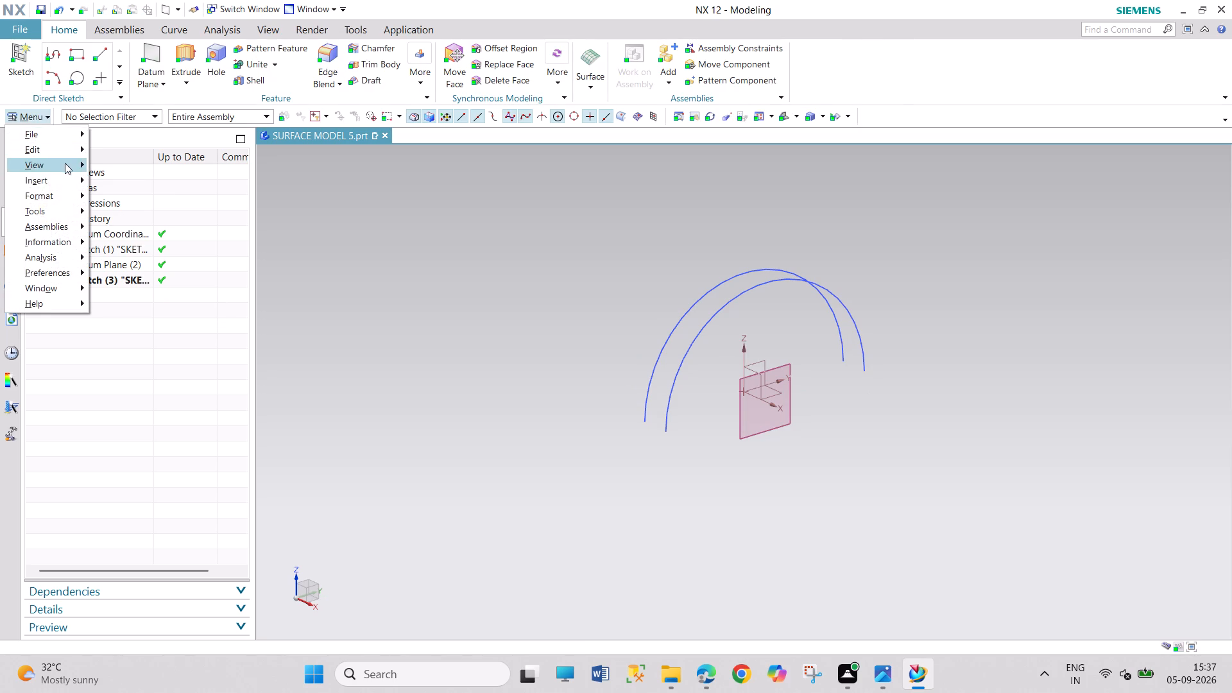
{"action": "left_click", "coordinate": [66, 176]}
{"action": "left_click", "coordinate": [99, 198]}
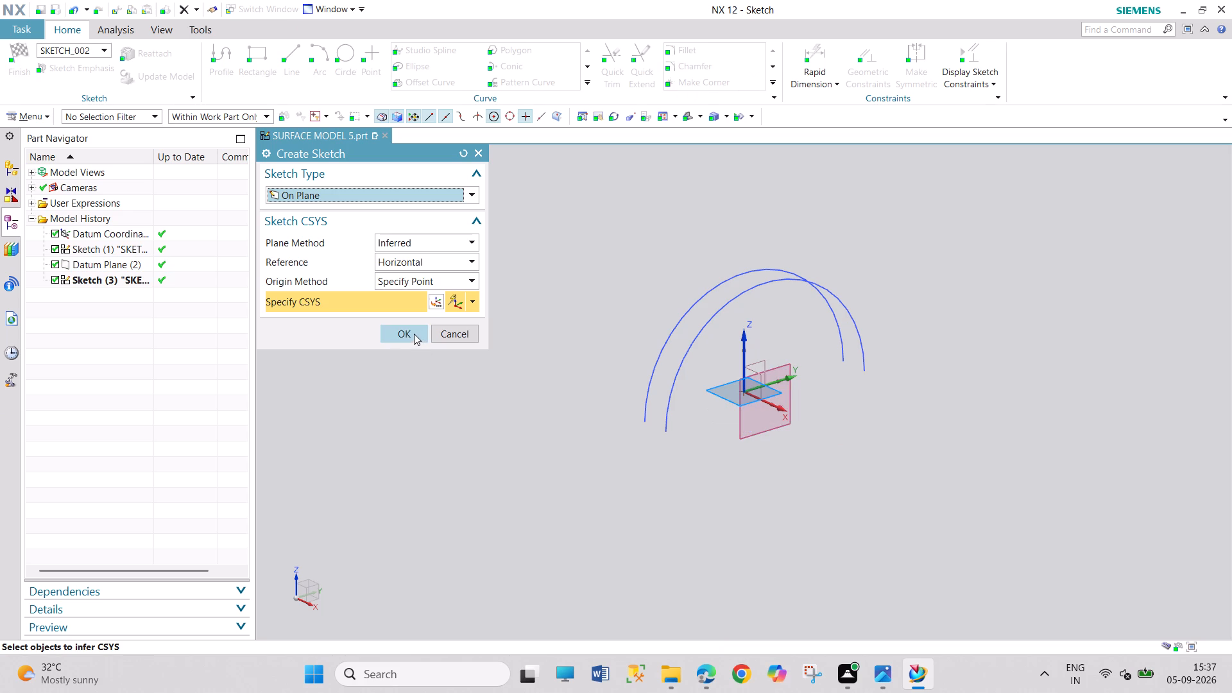
{"action": "left_click", "coordinate": [414, 334]}
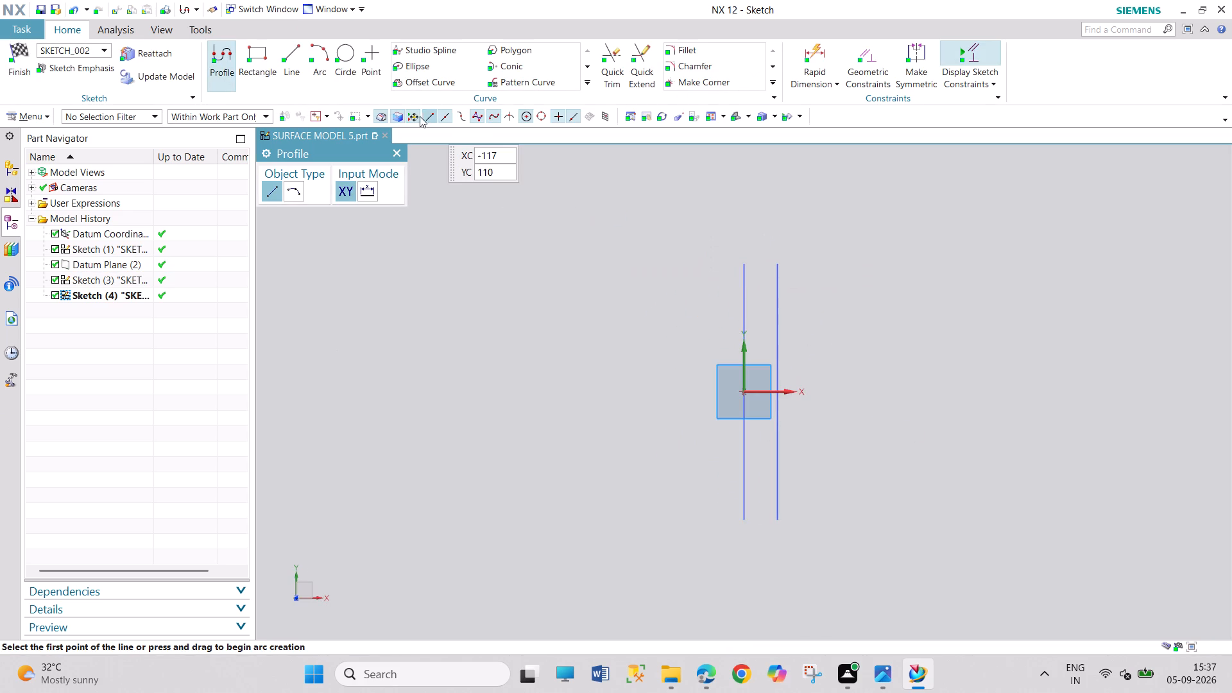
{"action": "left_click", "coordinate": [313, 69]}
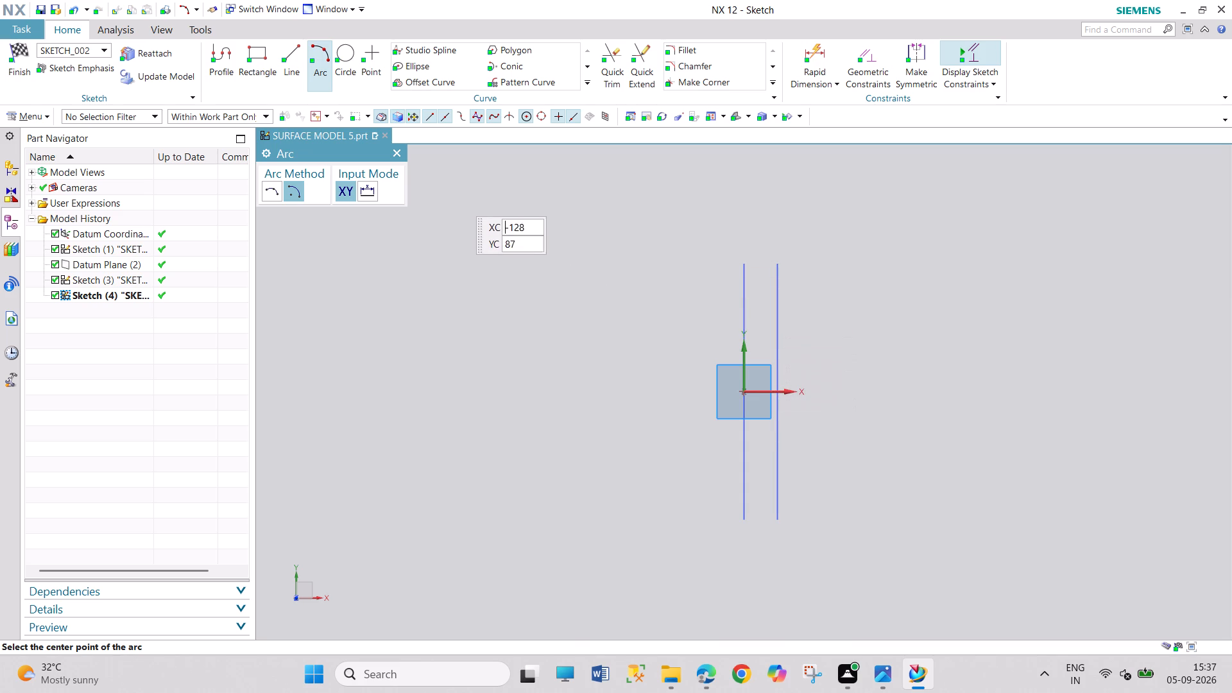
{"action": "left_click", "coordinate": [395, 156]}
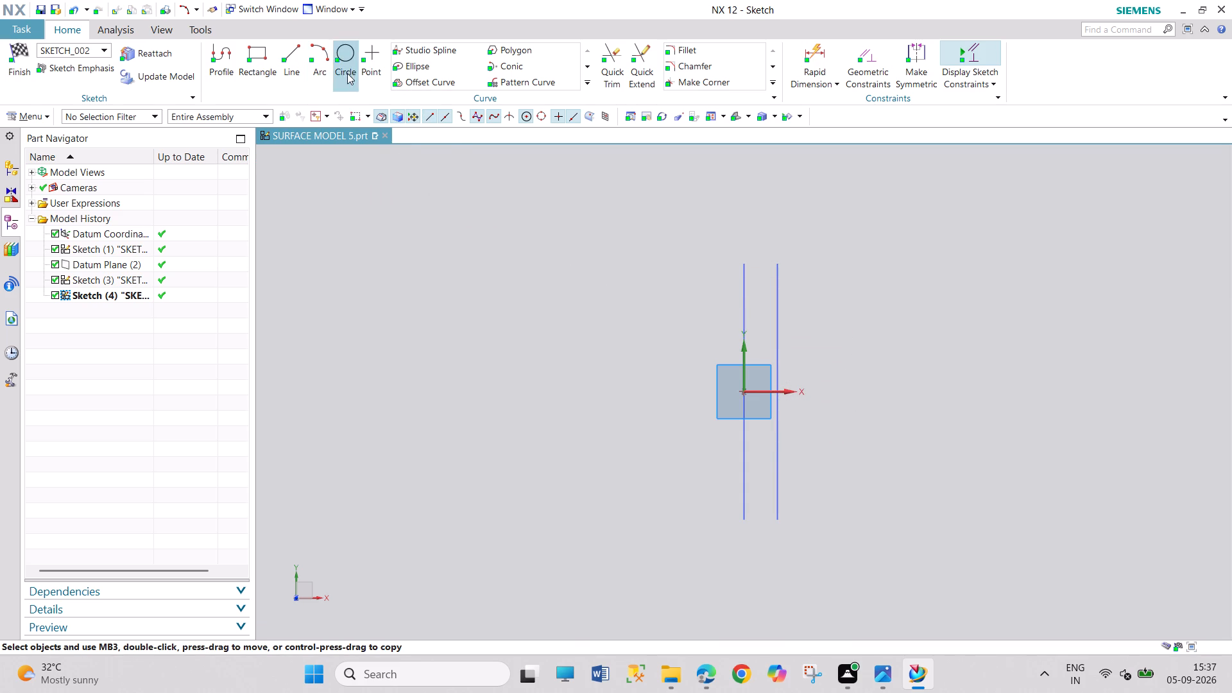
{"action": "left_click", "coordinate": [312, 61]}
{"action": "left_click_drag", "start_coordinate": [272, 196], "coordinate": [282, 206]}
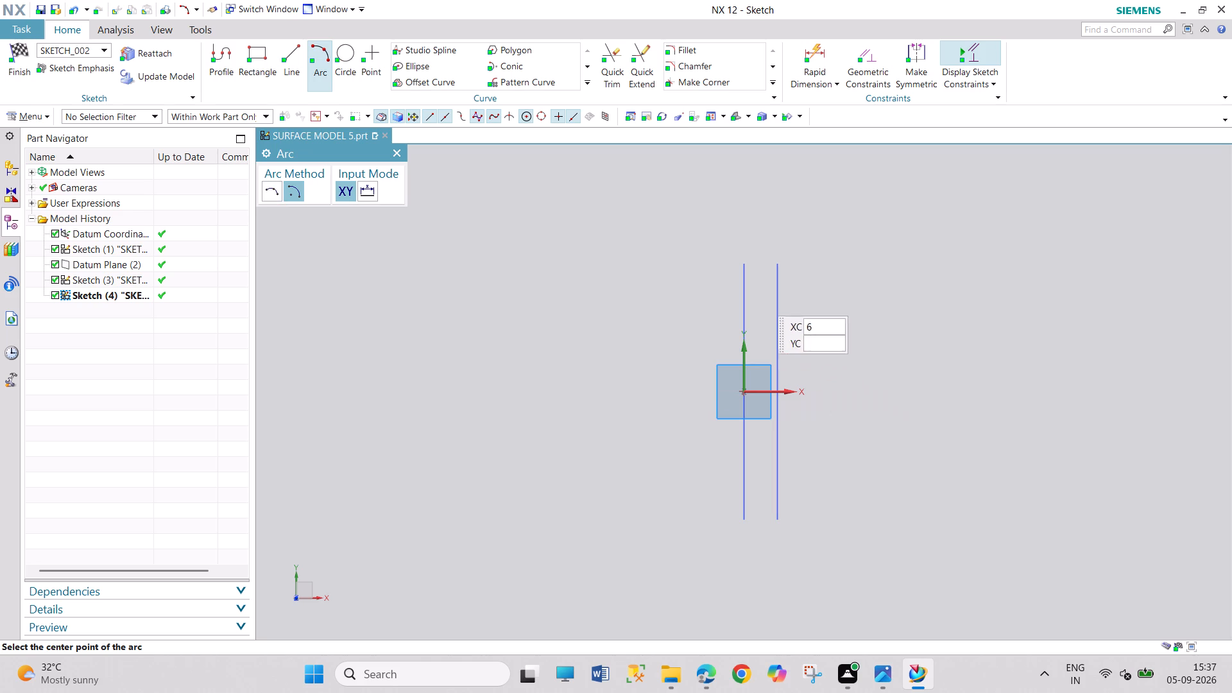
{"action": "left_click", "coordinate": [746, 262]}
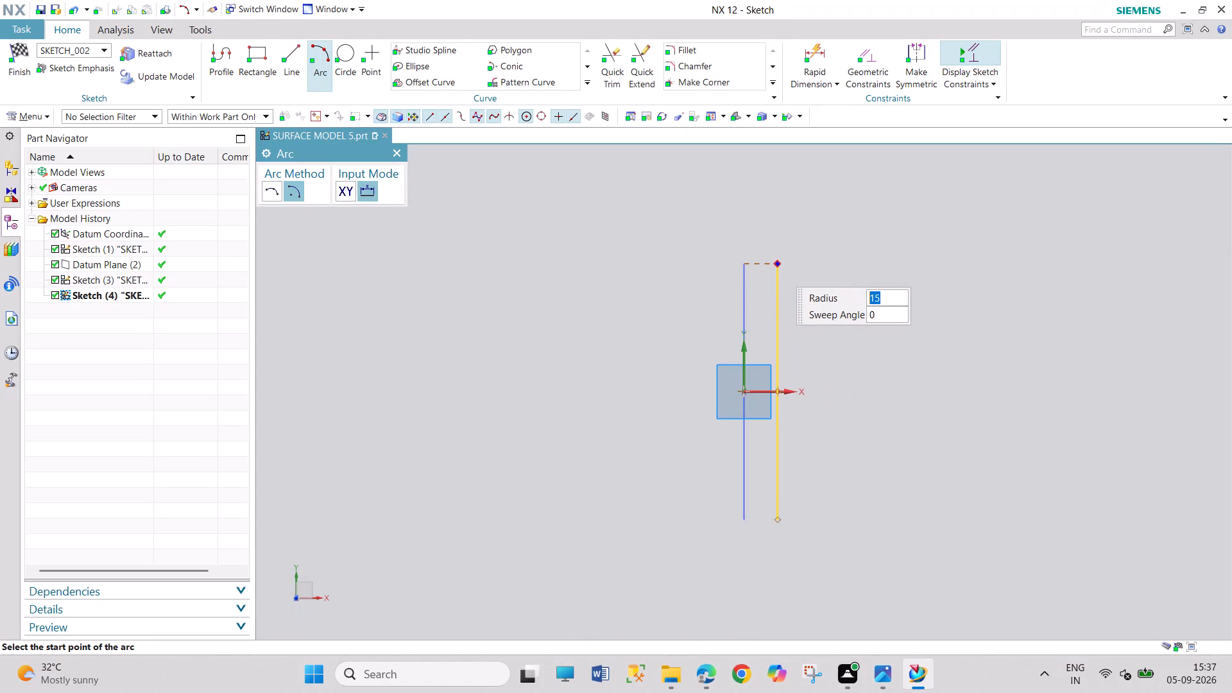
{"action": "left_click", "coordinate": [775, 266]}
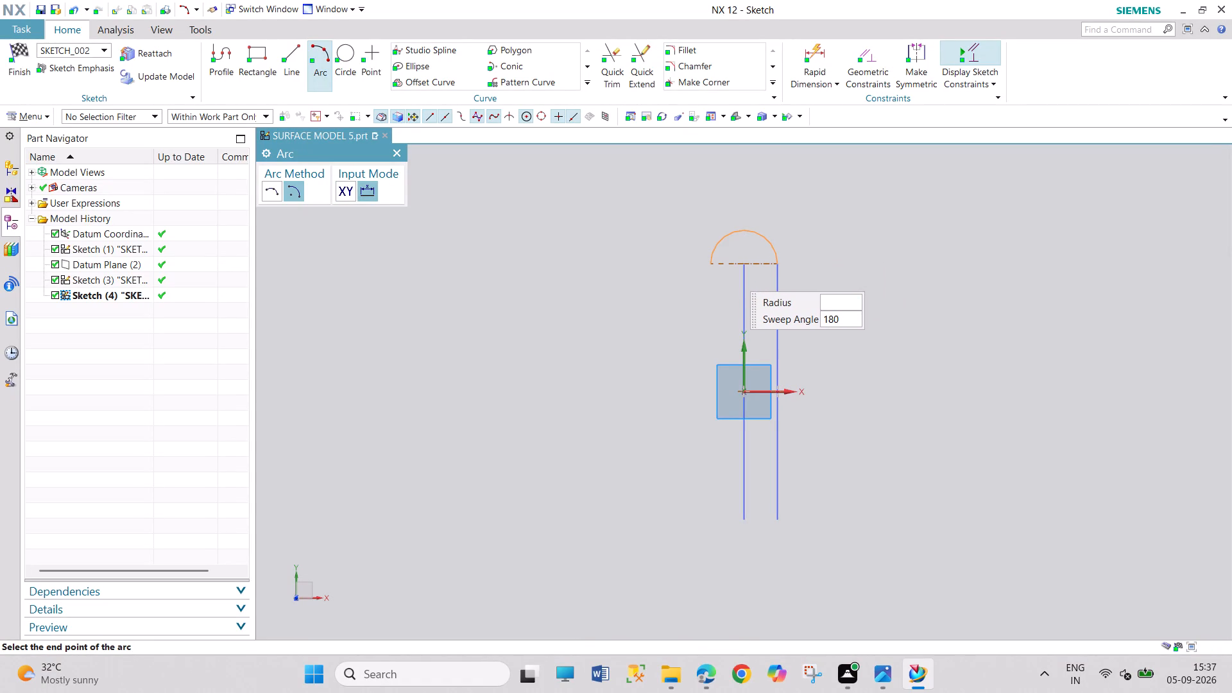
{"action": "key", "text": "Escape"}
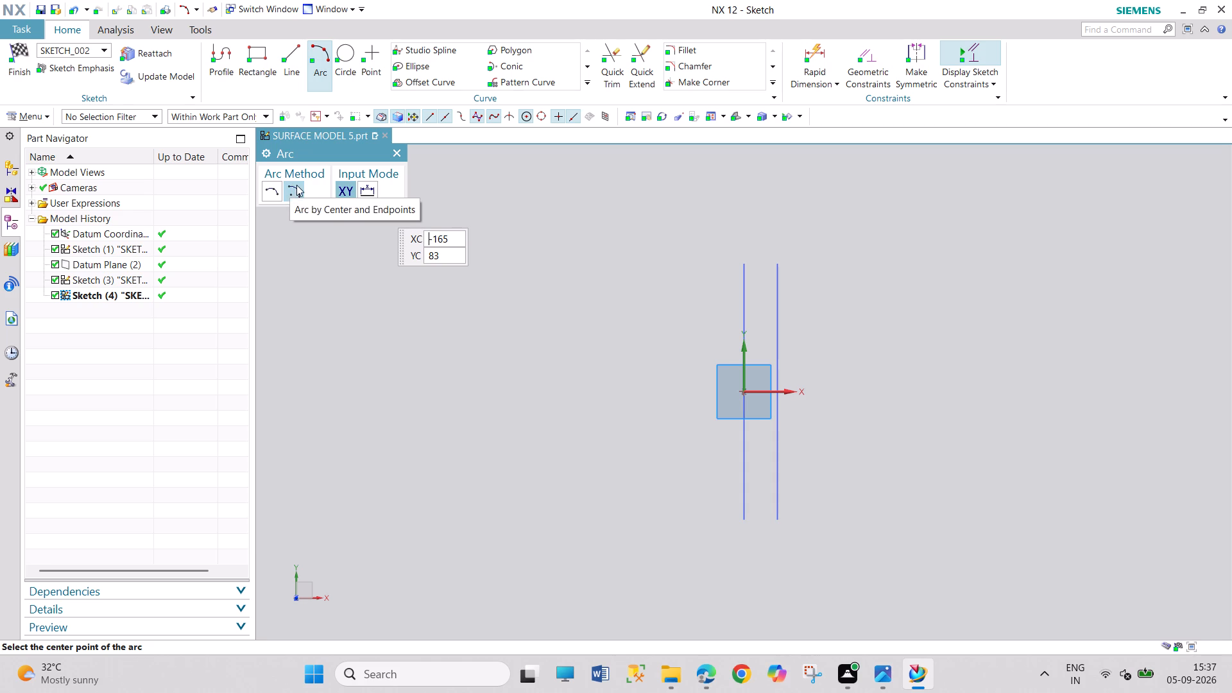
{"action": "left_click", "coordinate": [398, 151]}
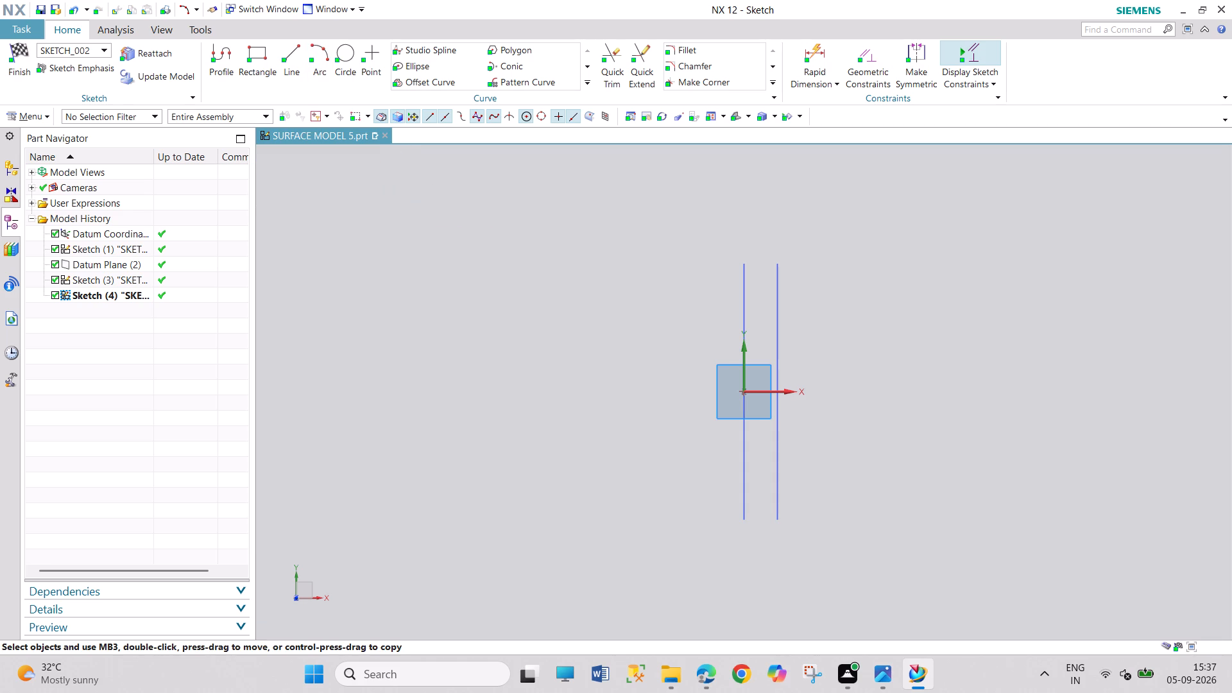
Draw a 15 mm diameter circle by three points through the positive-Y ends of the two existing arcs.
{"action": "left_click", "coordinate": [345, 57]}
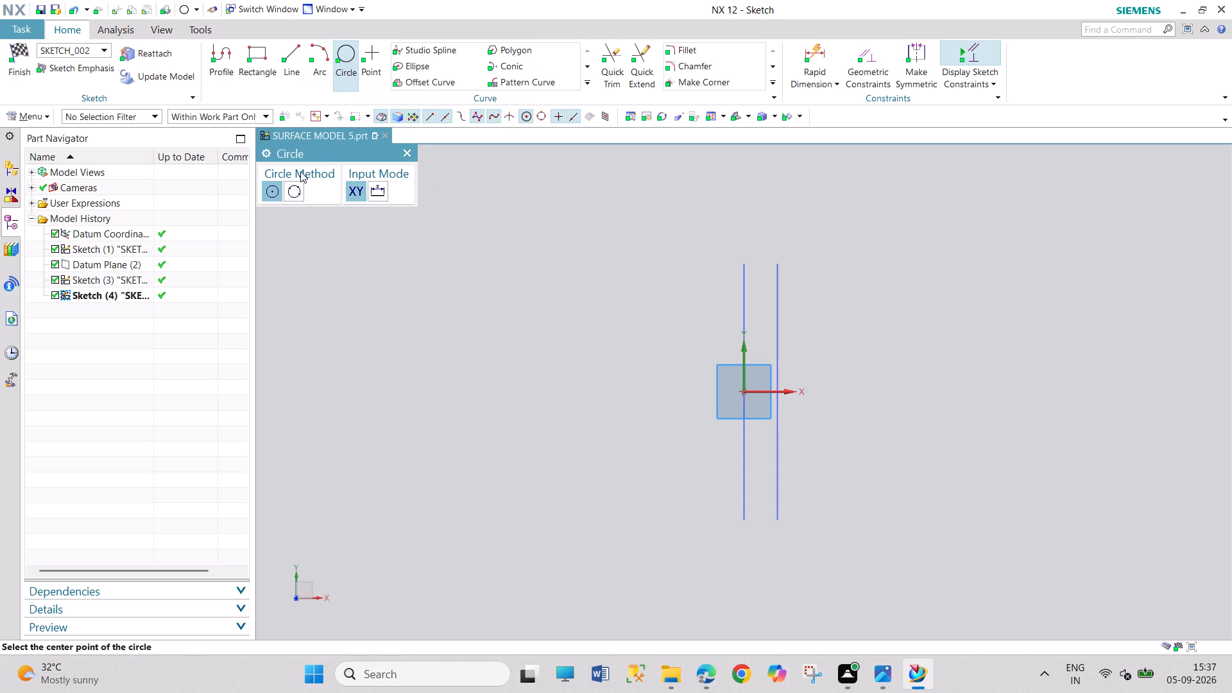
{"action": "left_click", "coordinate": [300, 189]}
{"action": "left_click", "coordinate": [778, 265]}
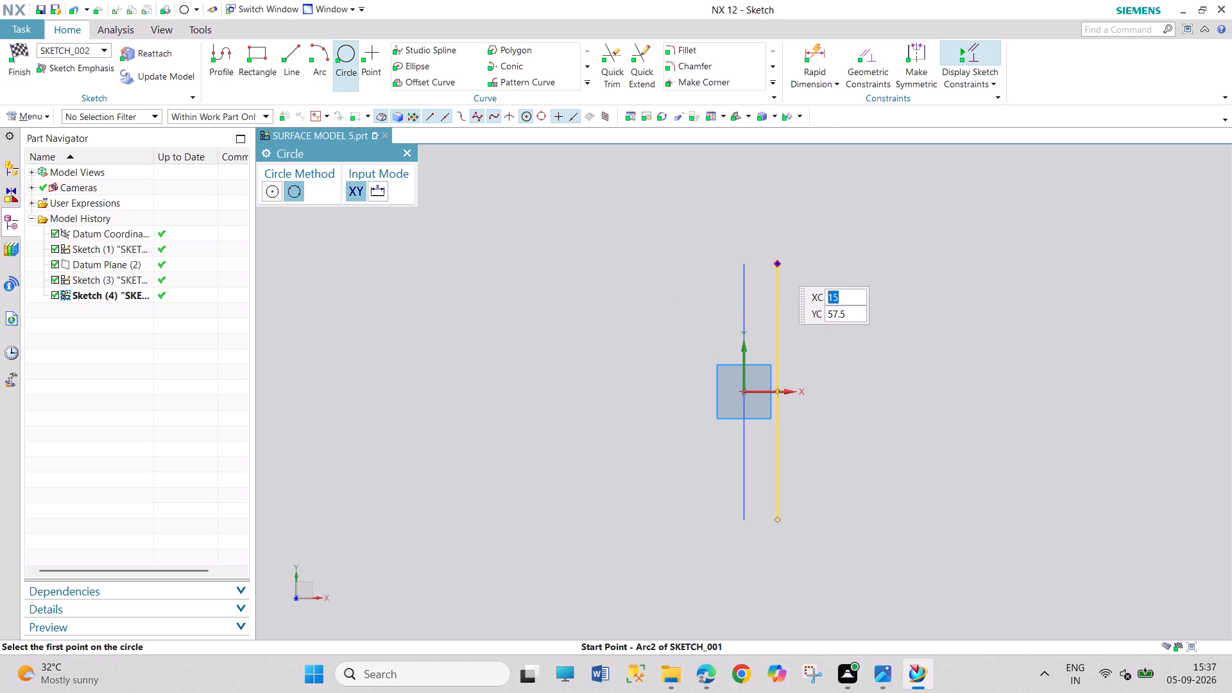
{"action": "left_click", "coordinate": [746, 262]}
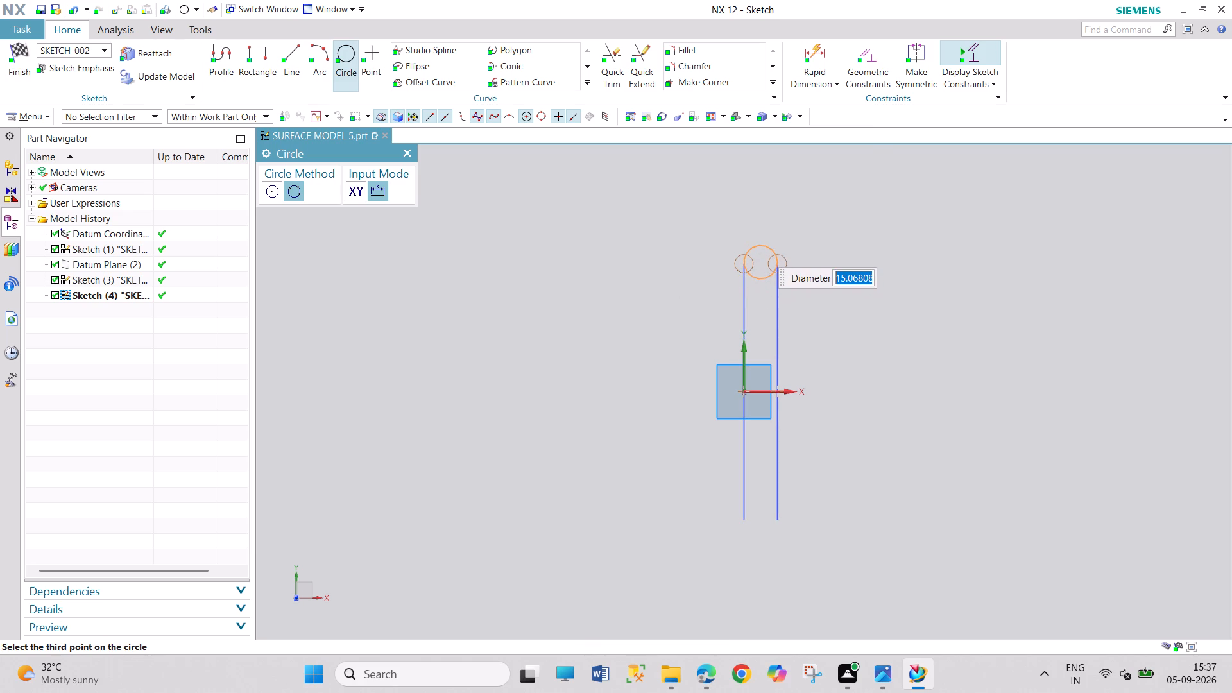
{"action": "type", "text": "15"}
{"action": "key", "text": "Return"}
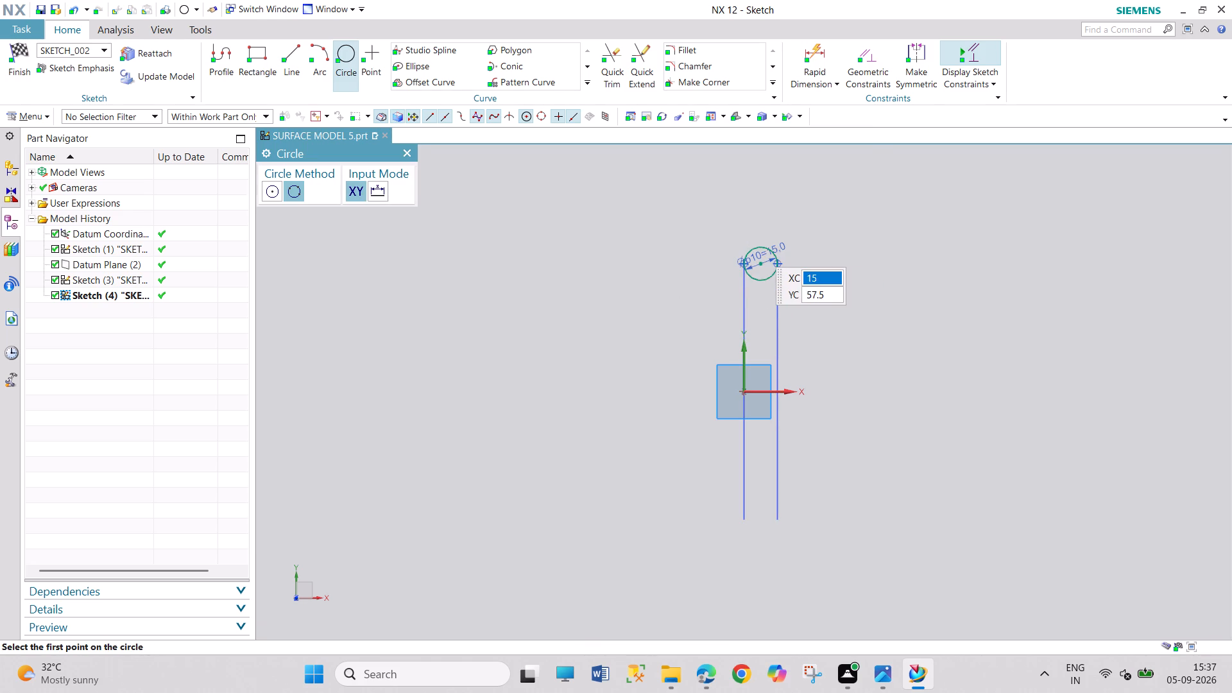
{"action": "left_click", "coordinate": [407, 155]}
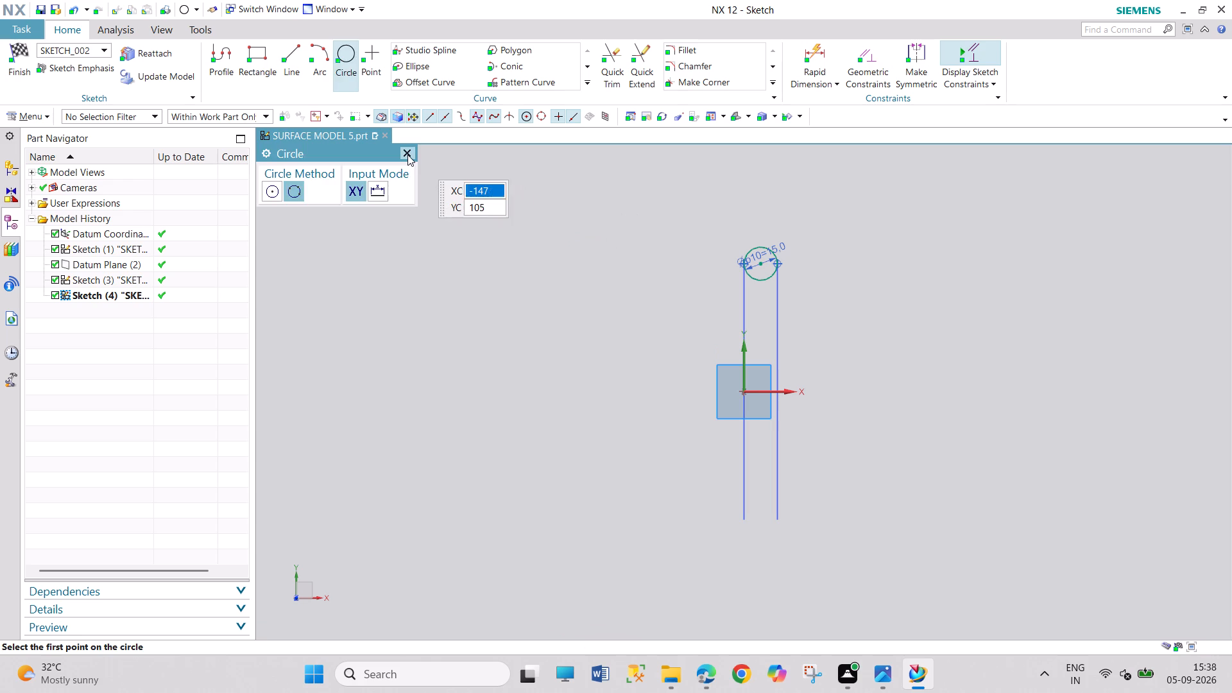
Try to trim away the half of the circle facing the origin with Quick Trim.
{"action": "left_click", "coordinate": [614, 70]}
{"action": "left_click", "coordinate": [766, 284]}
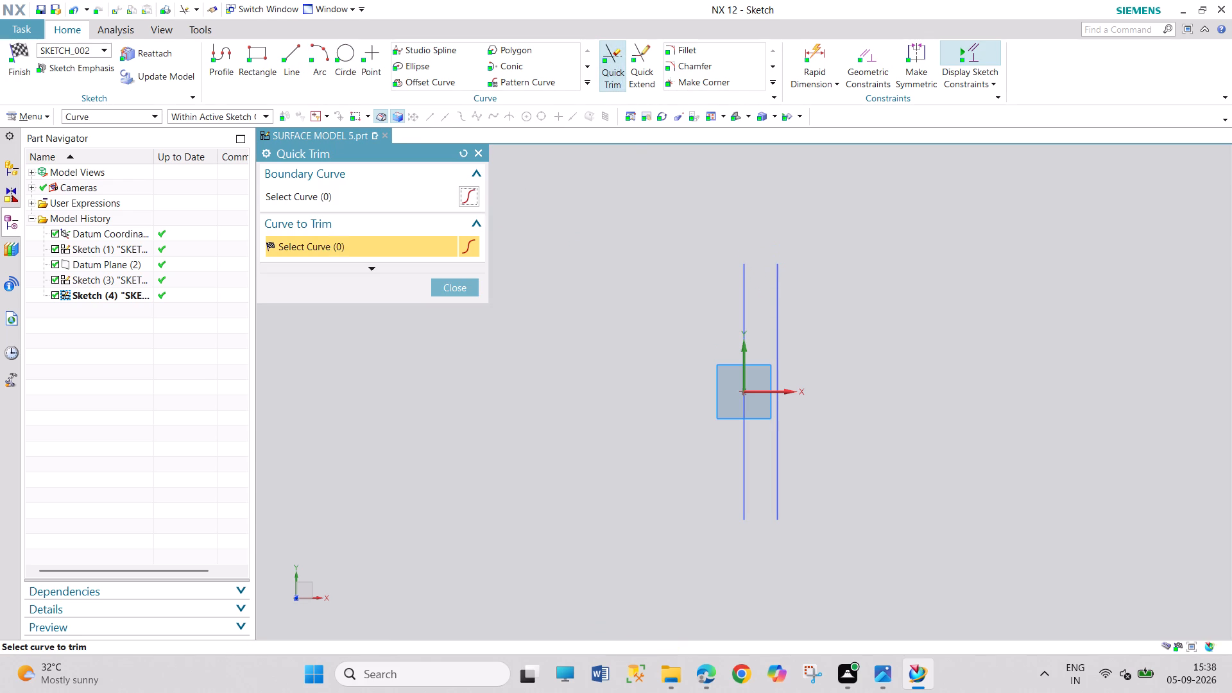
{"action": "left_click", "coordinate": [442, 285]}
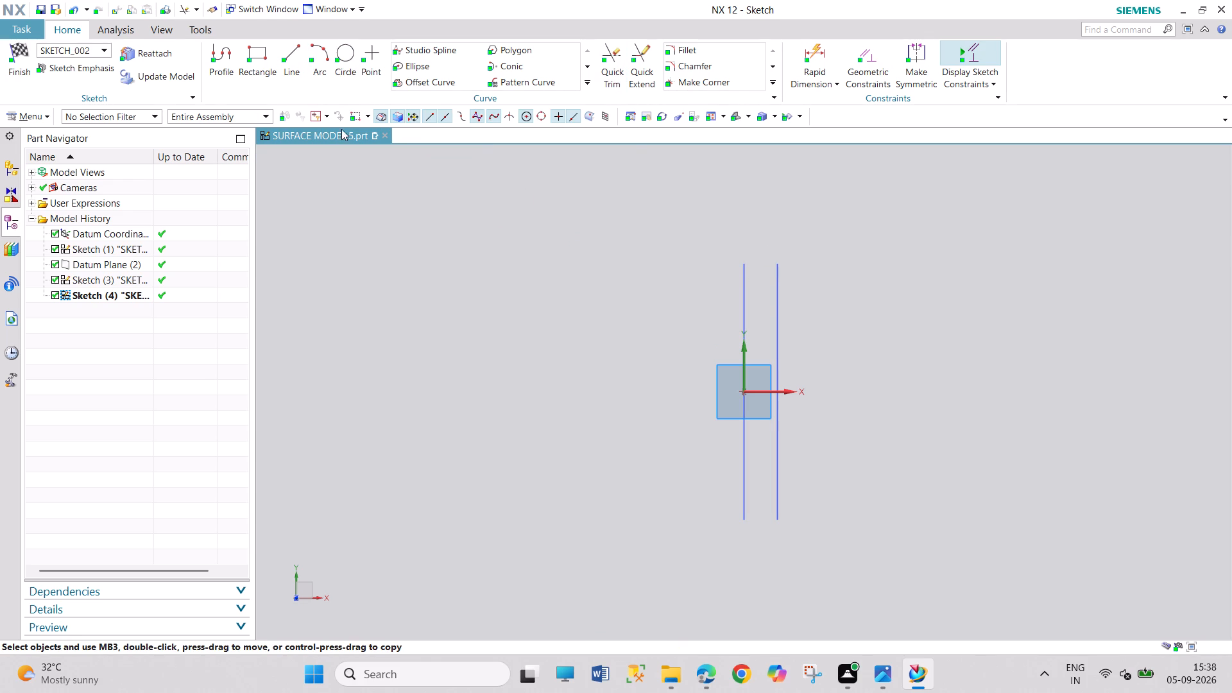
Project the arcs of the first two sketches onto the current sketch plane.
{"action": "left_click", "coordinate": [745, 289]}
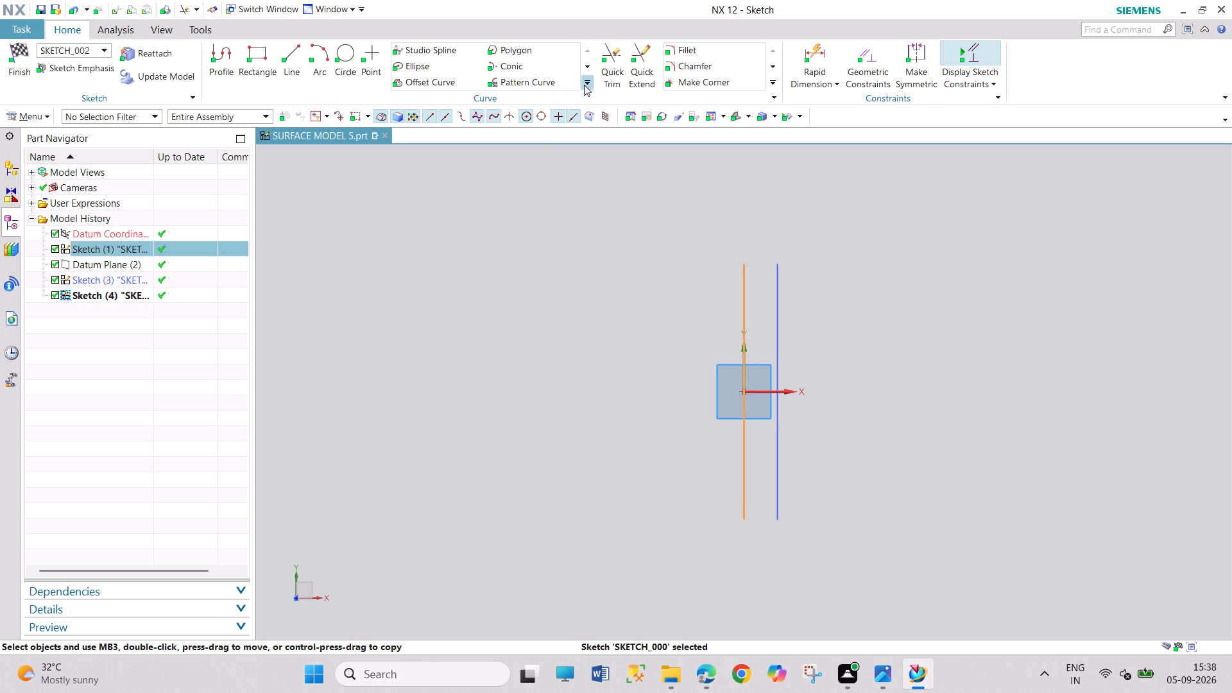
{"action": "left_click", "coordinate": [586, 84]}
{"action": "left_click", "coordinate": [540, 110]}
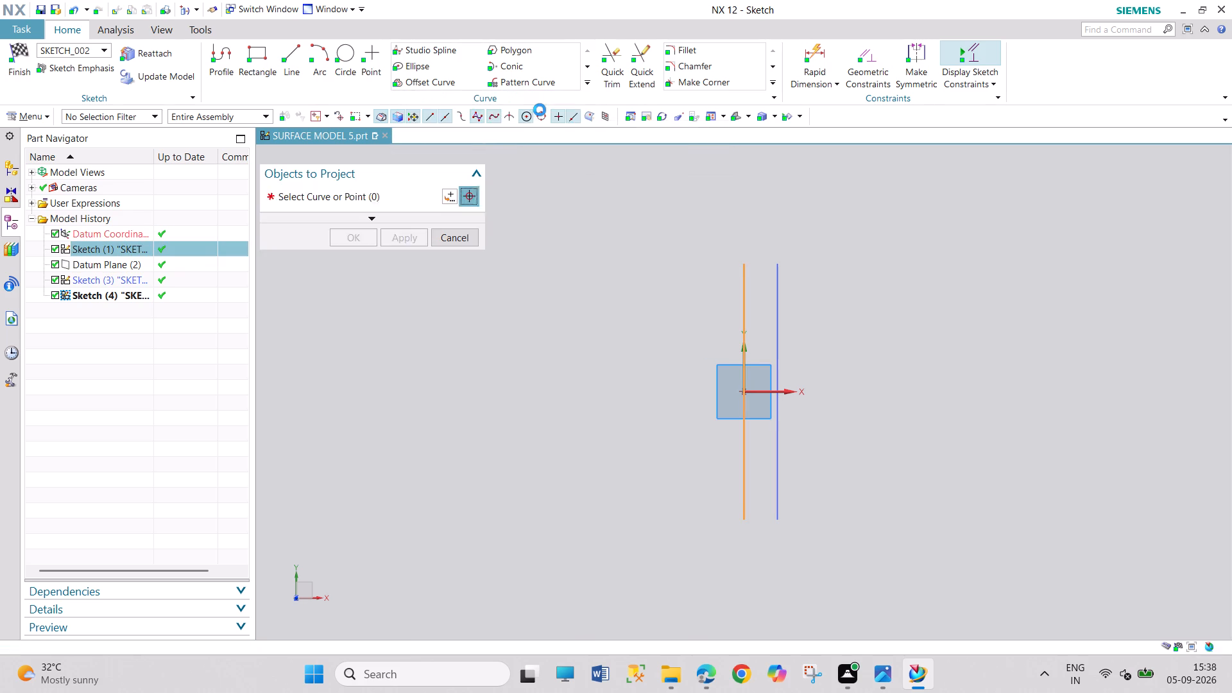
{"action": "left_click", "coordinate": [778, 311]}
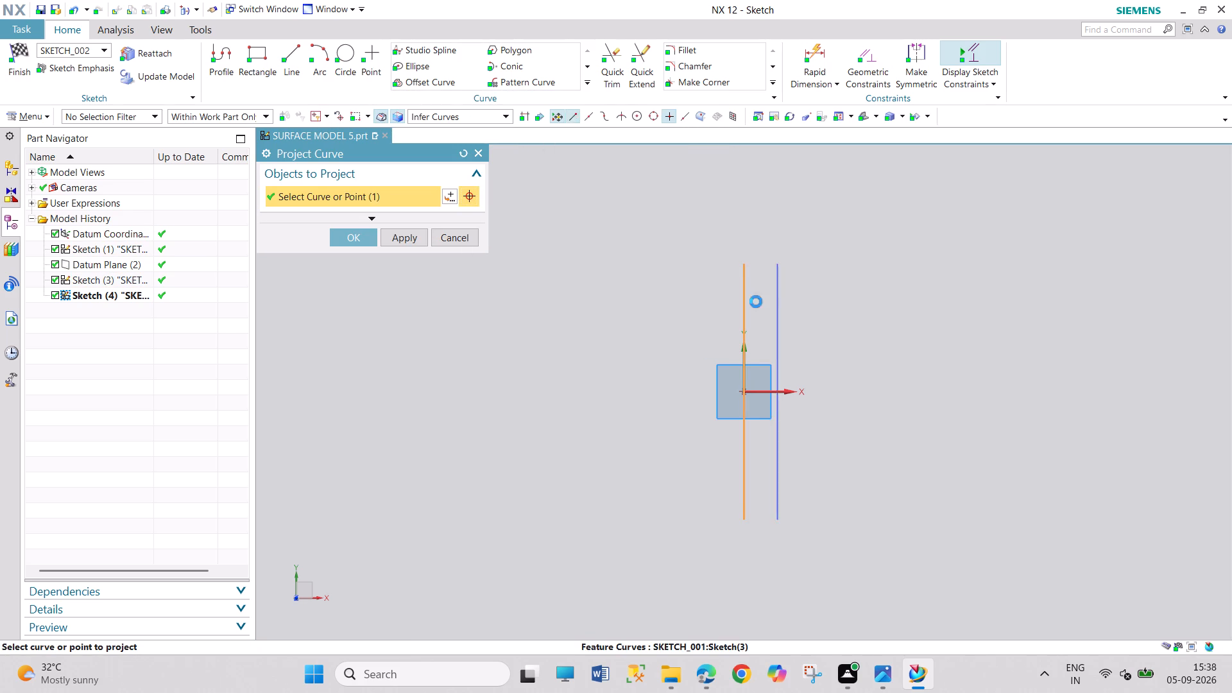
{"action": "left_click", "coordinate": [343, 237]}
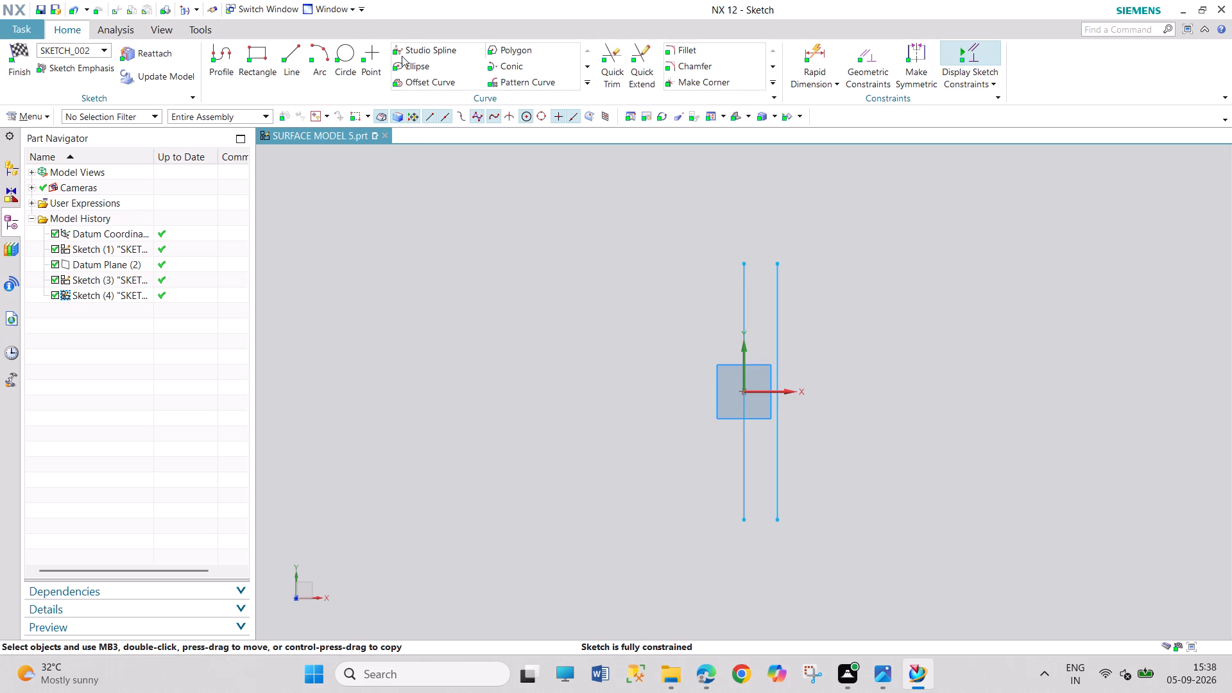
Draw a 15 mm diameter circle by three points through the positive-Y ends of the two projected lines.
{"action": "left_click", "coordinate": [342, 62]}
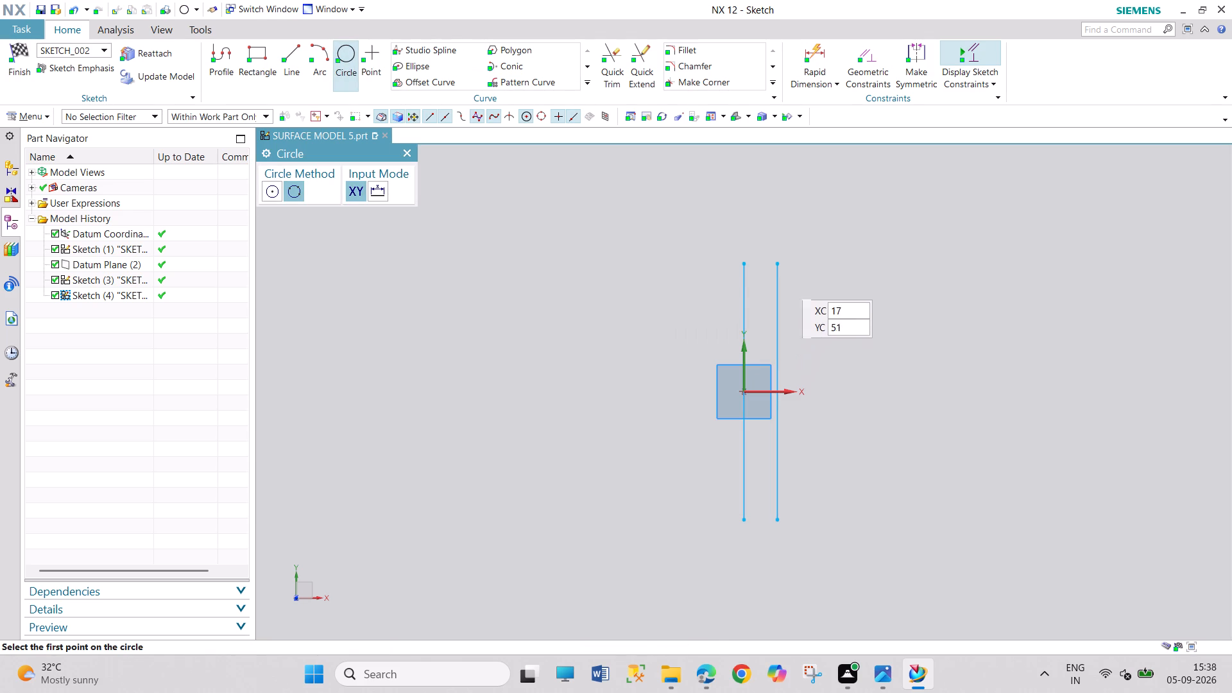
{"action": "left_click", "coordinate": [776, 264]}
{"action": "left_click", "coordinate": [744, 262]}
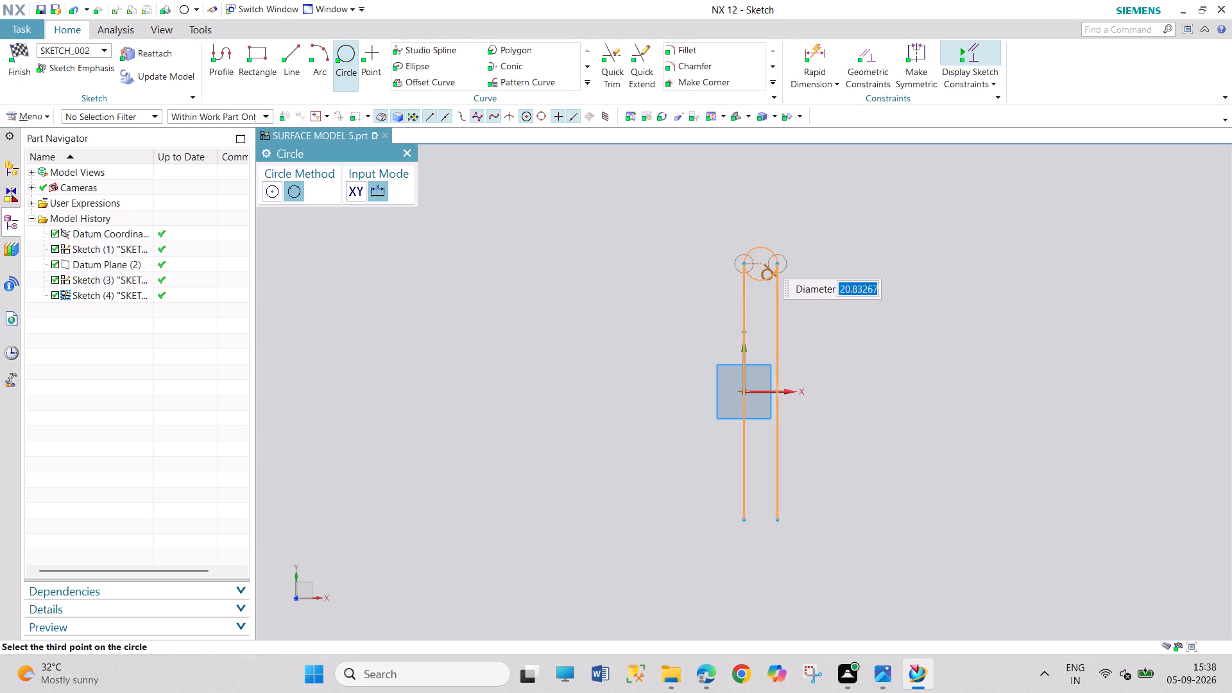
{"action": "key", "text": "1"}
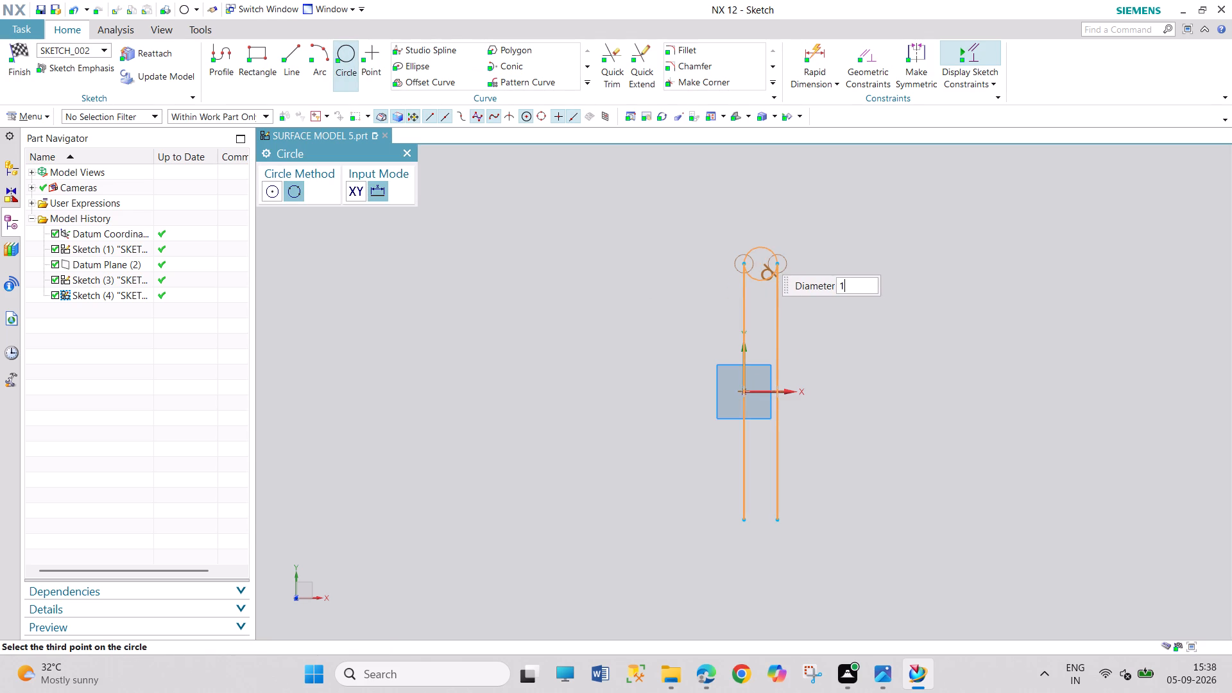
{"action": "key", "text": "5"}
{"action": "key", "text": "Return"}
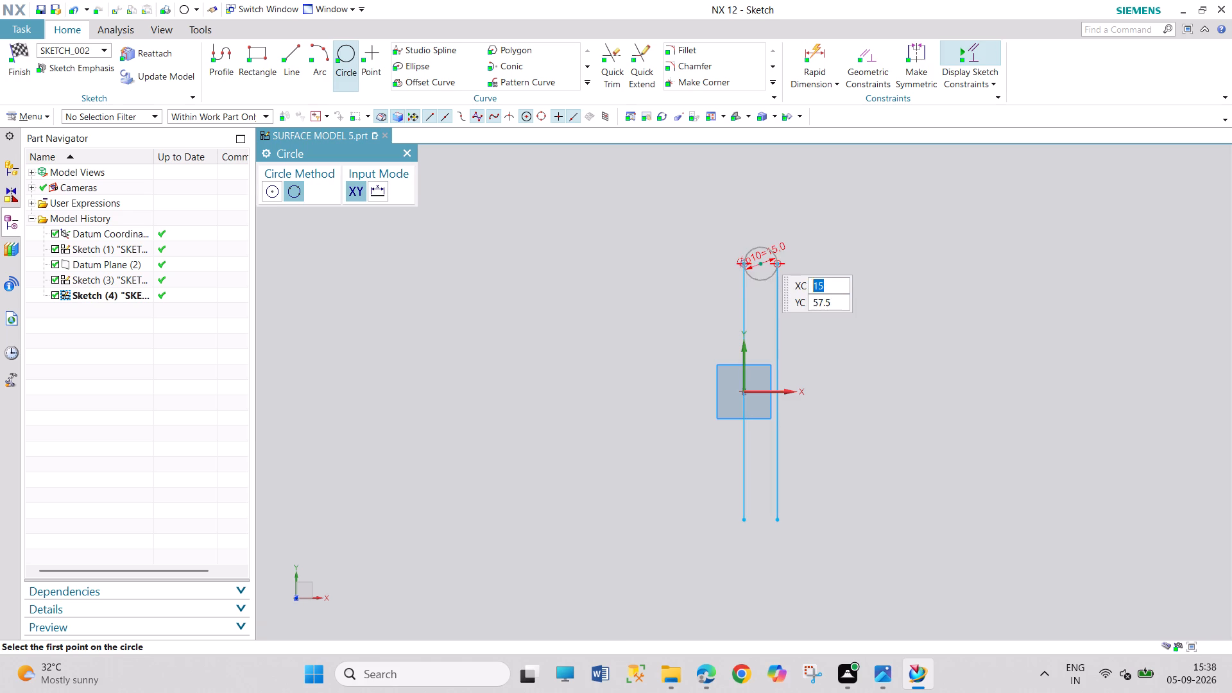
{"action": "left_click", "coordinate": [405, 152]}
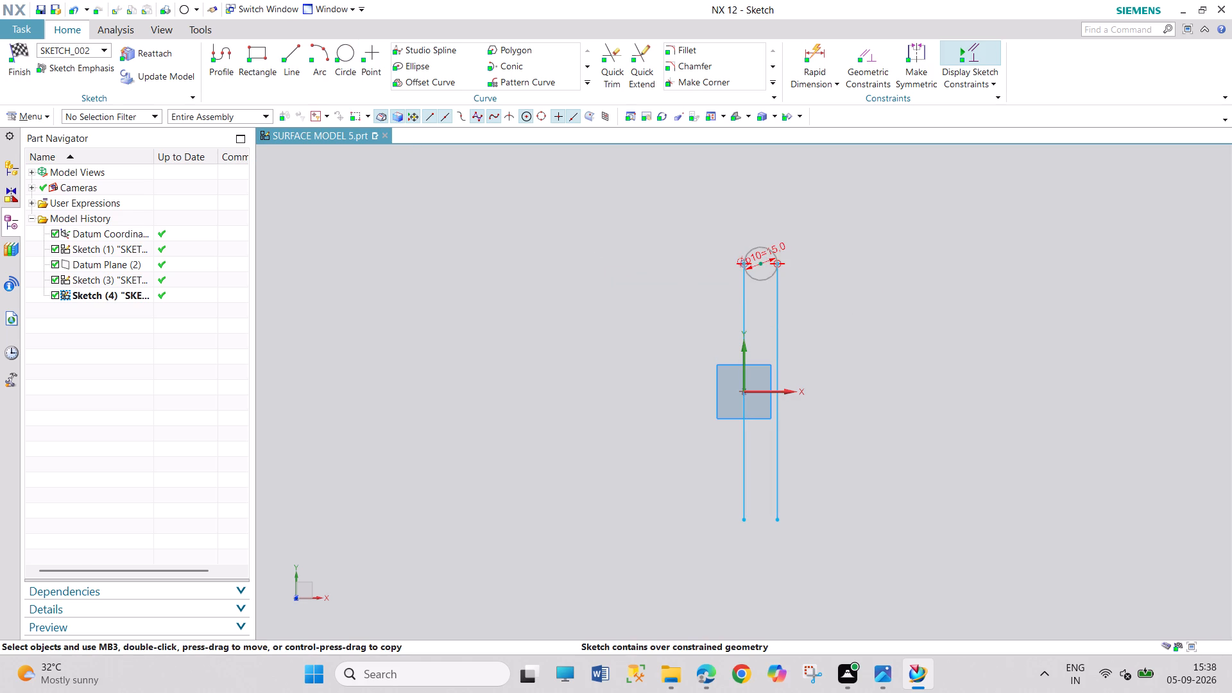
Delete the diameter dimension from the circle between the projected lines.
{"action": "right_click", "coordinate": [782, 245]}
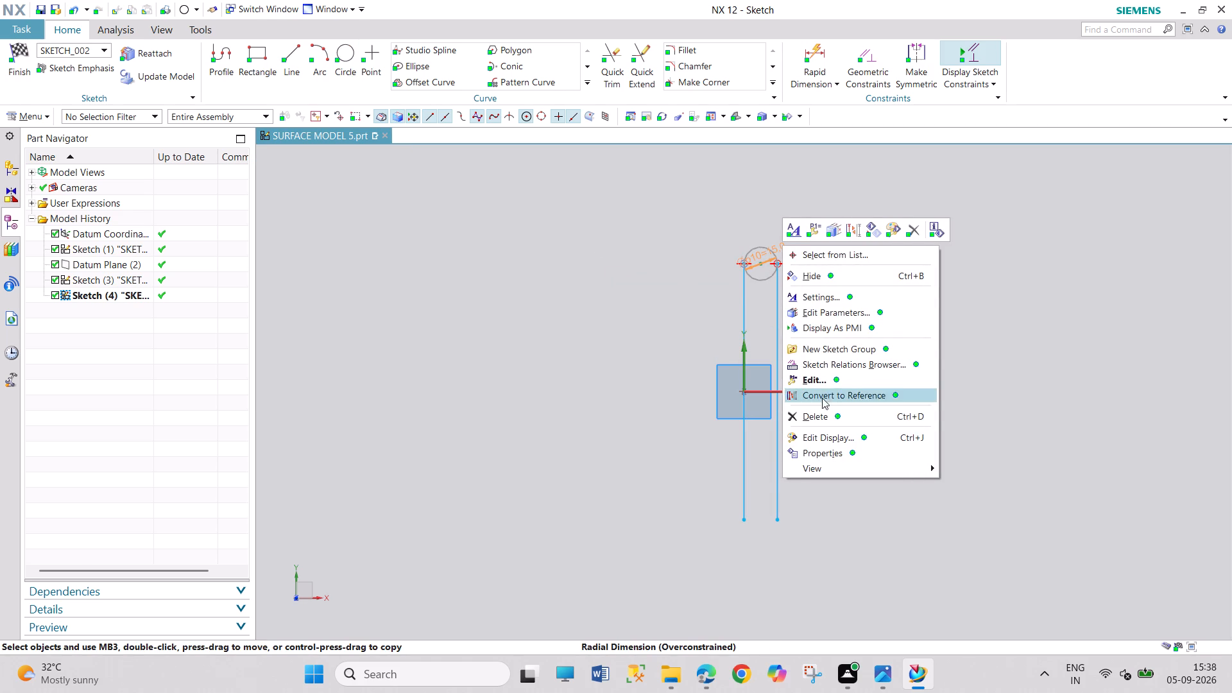
{"action": "left_click", "coordinate": [823, 411]}
{"action": "left_click", "coordinate": [615, 365]}
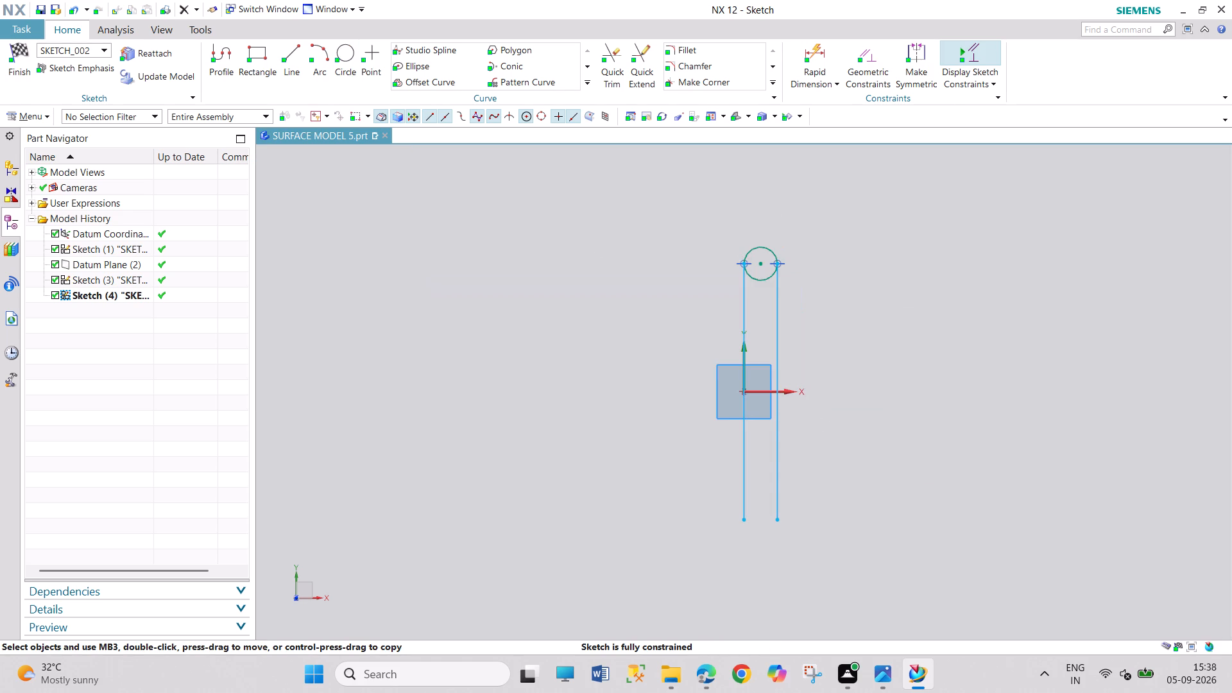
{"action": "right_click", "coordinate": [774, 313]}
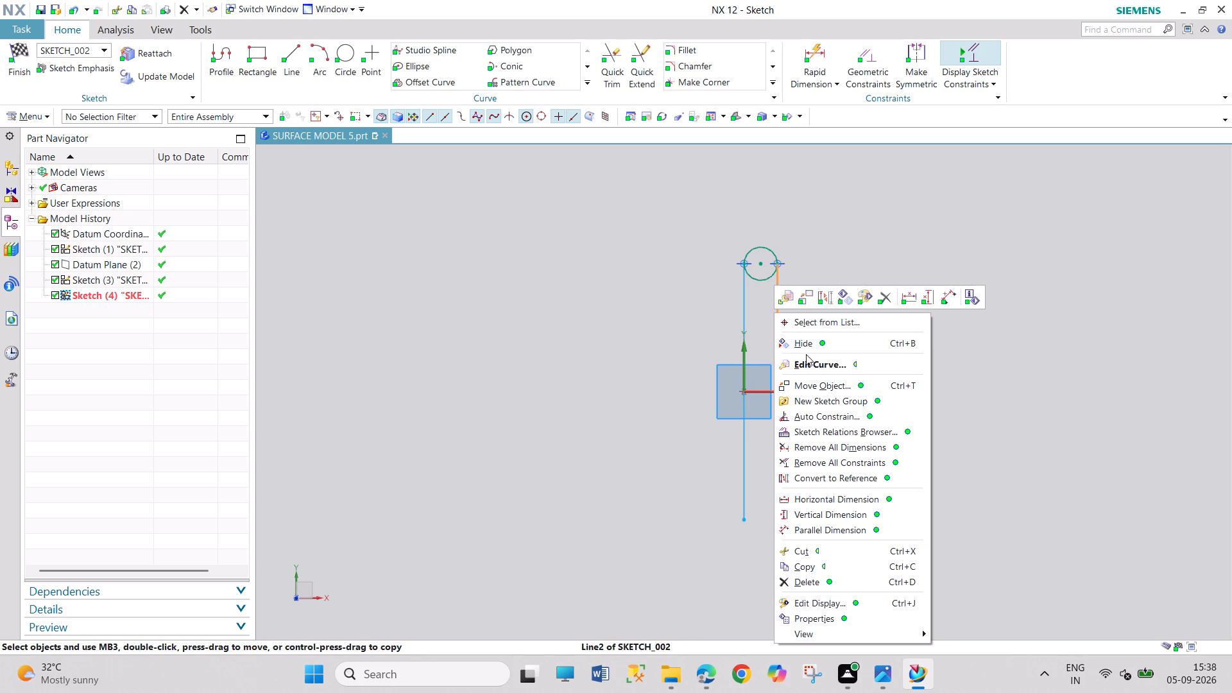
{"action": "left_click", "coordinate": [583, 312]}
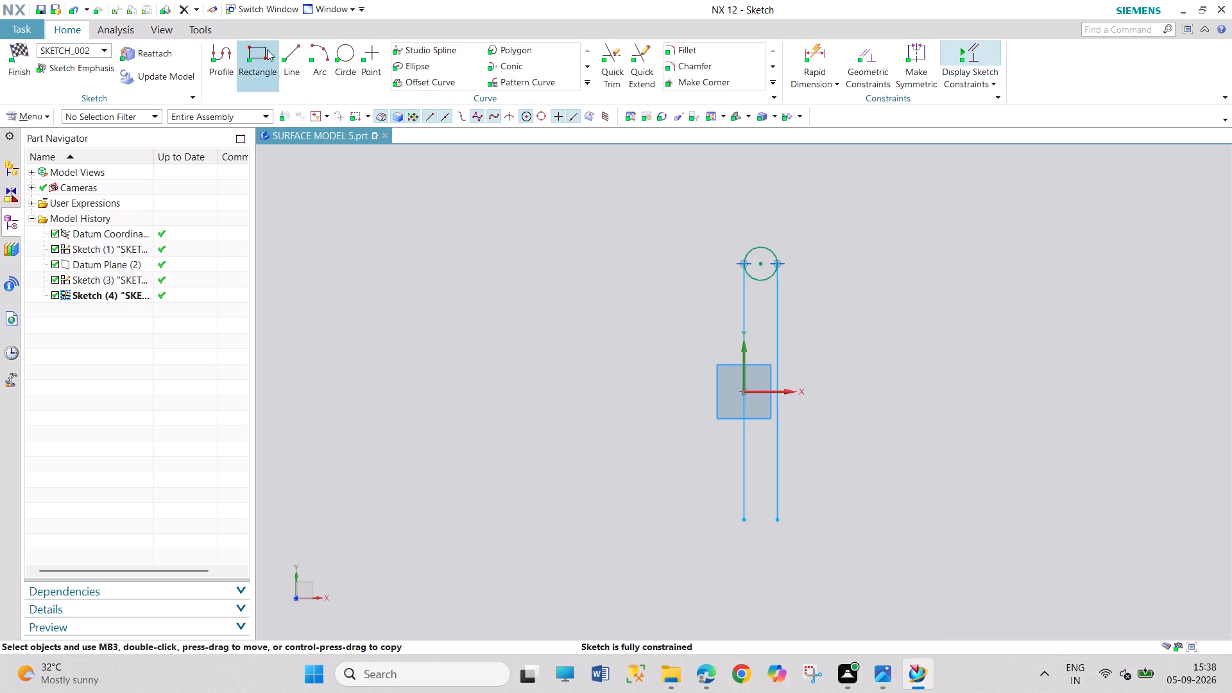
Trim away the half of the circle facing the origin with Quick Trim, leaving a semicircle between the projected line ends.
{"action": "left_click", "coordinate": [633, 69]}
{"action": "left_click", "coordinate": [614, 67]}
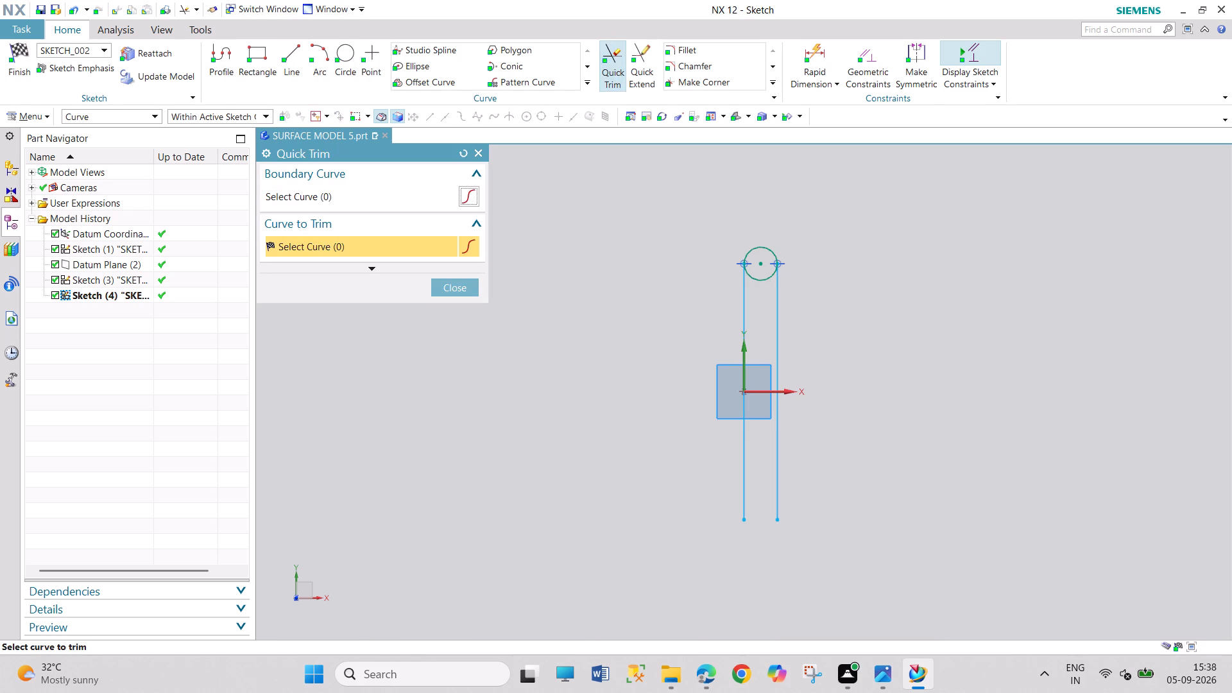
{"action": "left_click", "coordinate": [755, 282]}
{"action": "left_click", "coordinate": [447, 287]}
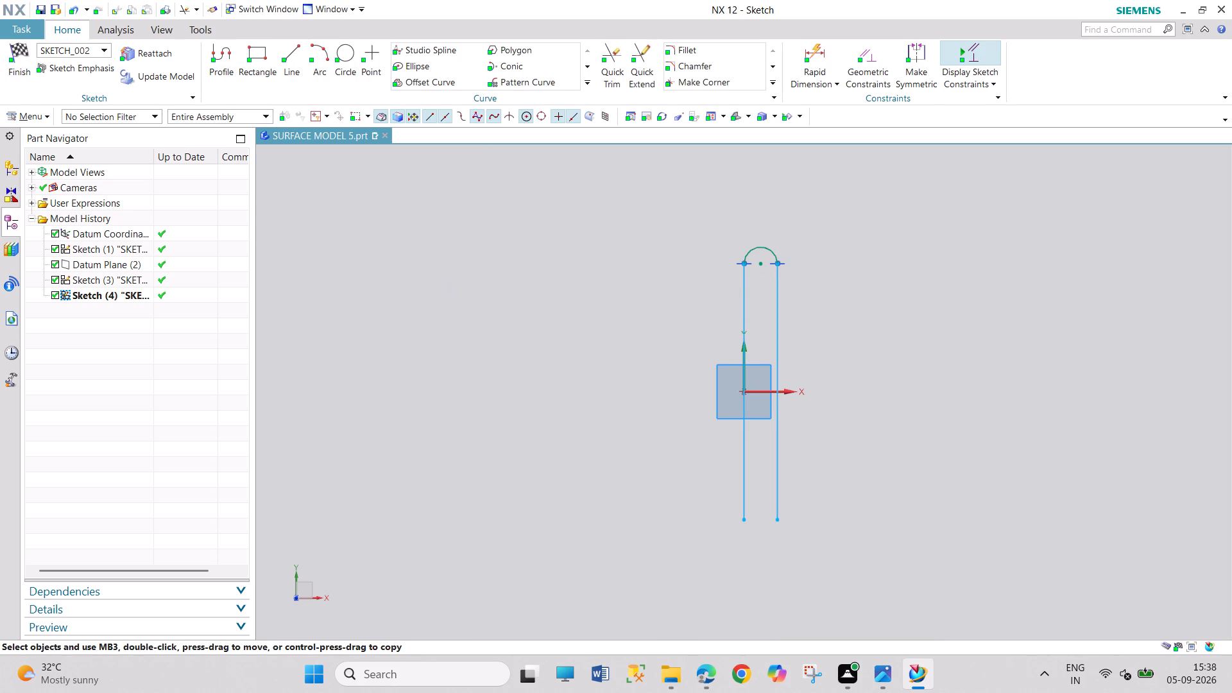
Convert both projected lines to reference and finish the sketch.
{"action": "right_click", "coordinate": [774, 293]}
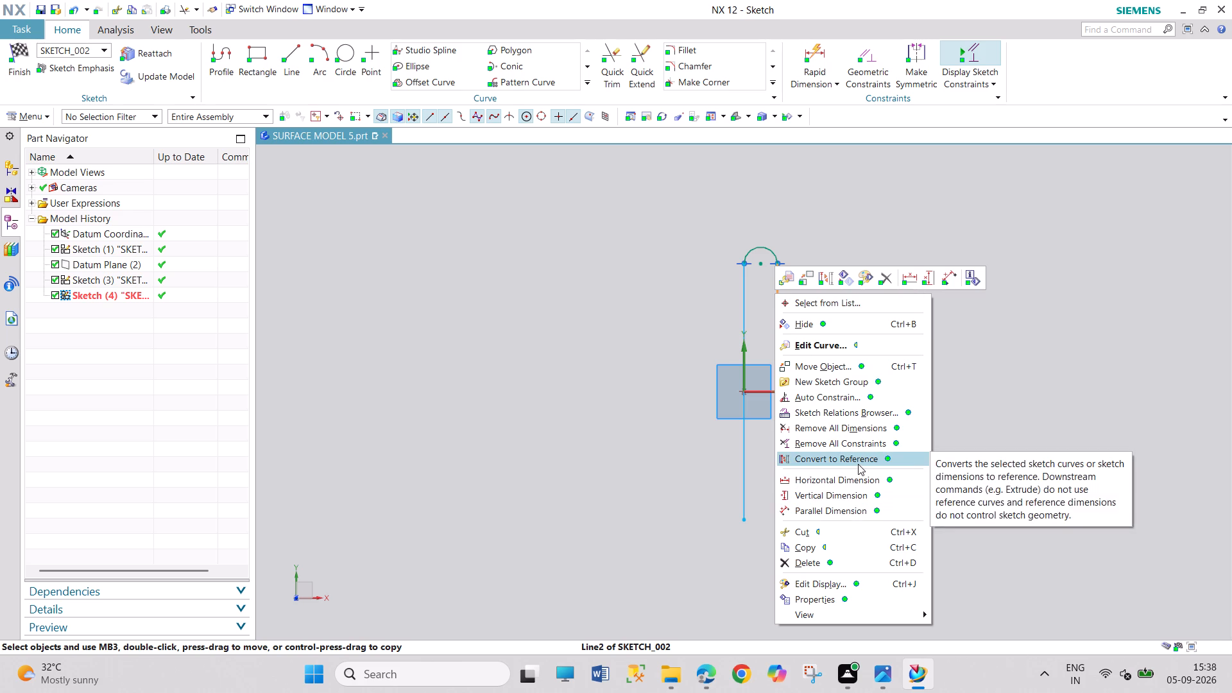
{"action": "left_click", "coordinate": [858, 464]}
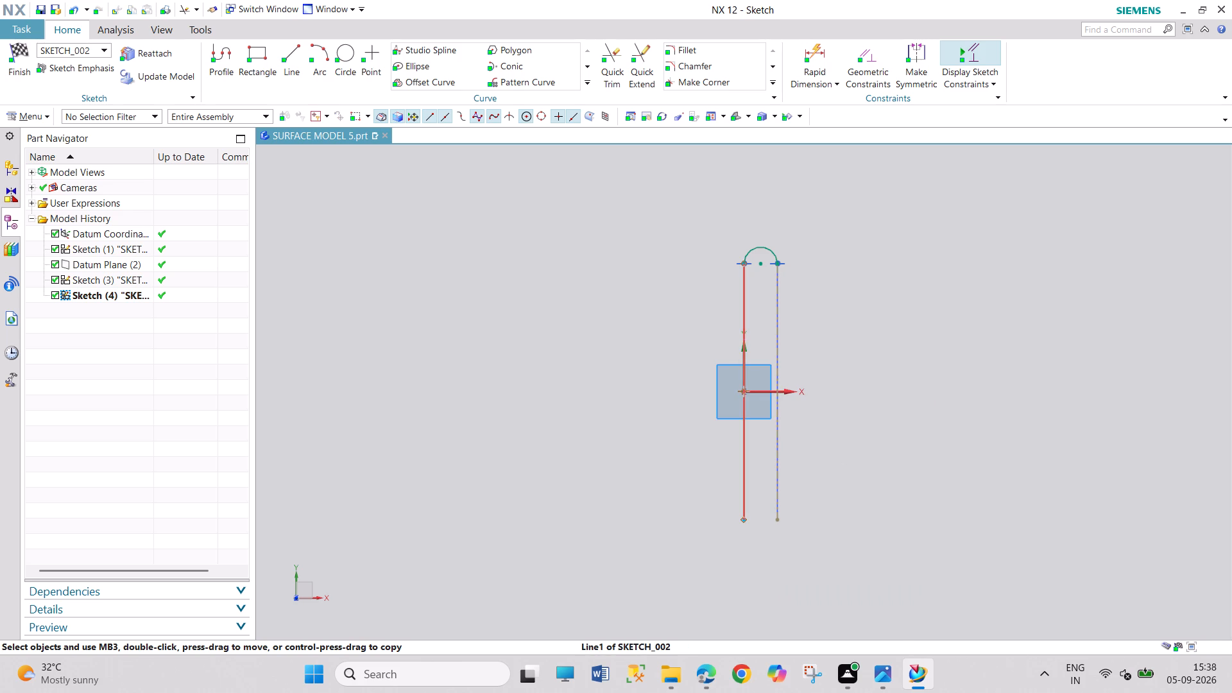
{"action": "right_click", "coordinate": [743, 320]}
{"action": "left_click", "coordinate": [796, 483]}
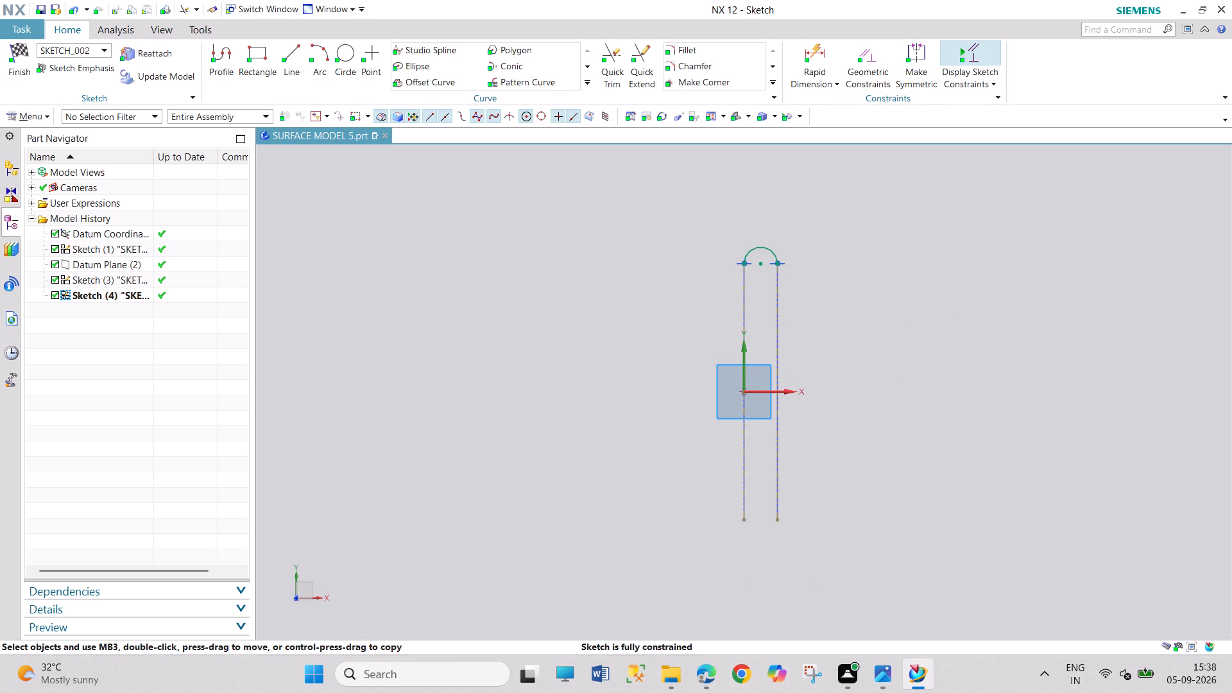
{"action": "left_click", "coordinate": [14, 51]}
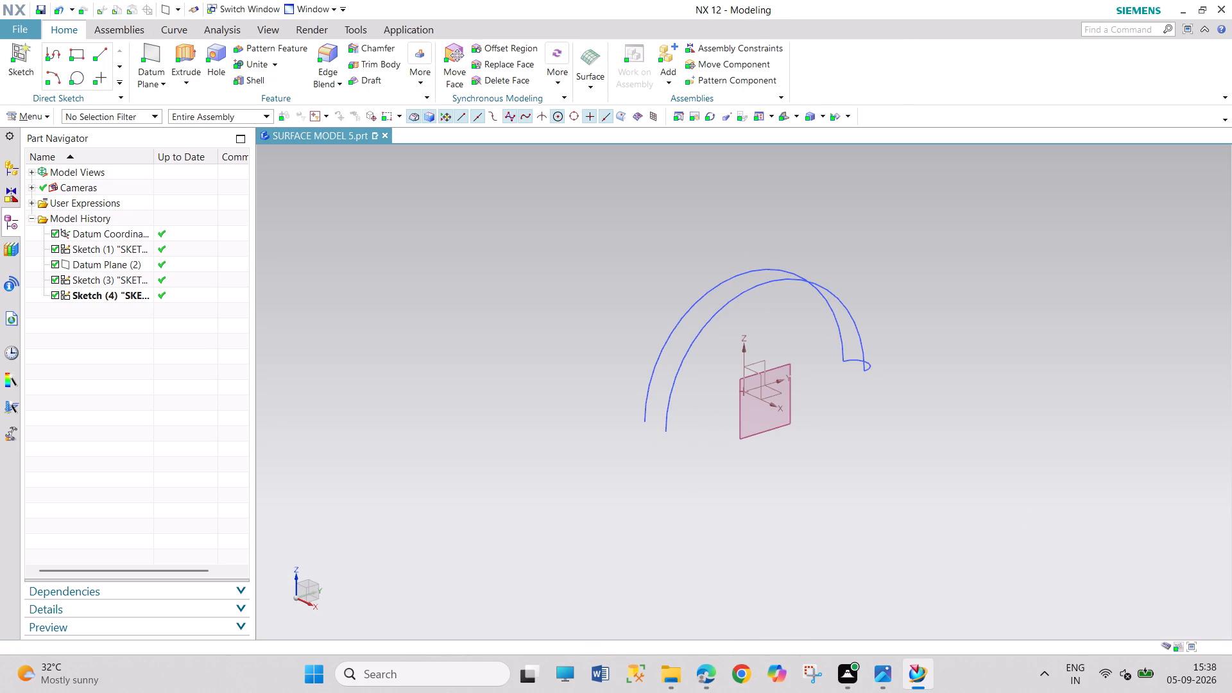
Create a Sweep Along Guide surface using the small semicircle as section and the large arc on the offset plane as guide.
{"action": "left_click", "coordinate": [601, 93]}
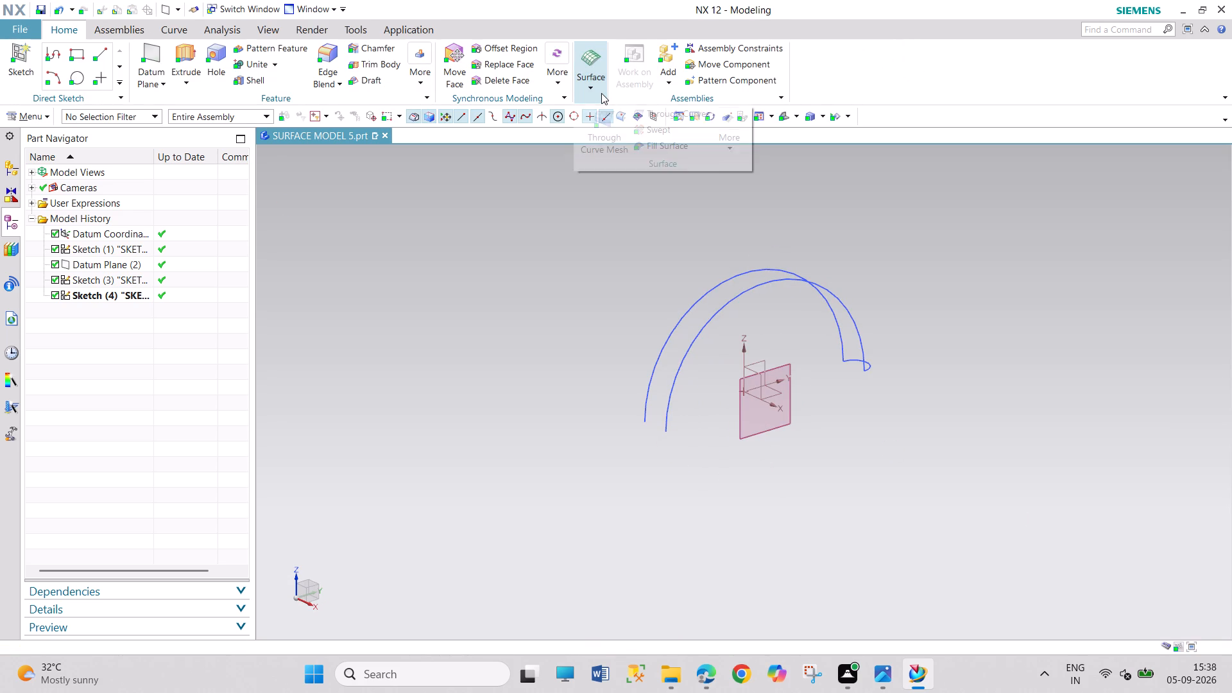
{"action": "left_click", "coordinate": [727, 136]}
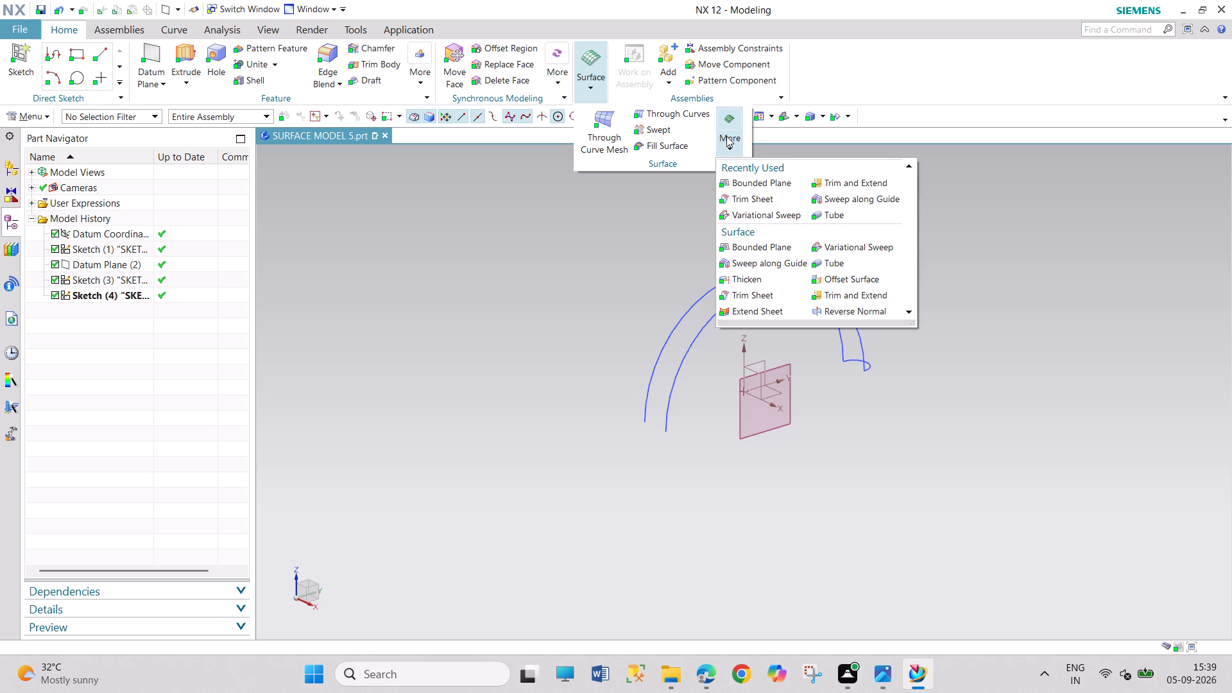
{"action": "left_click", "coordinate": [794, 260]}
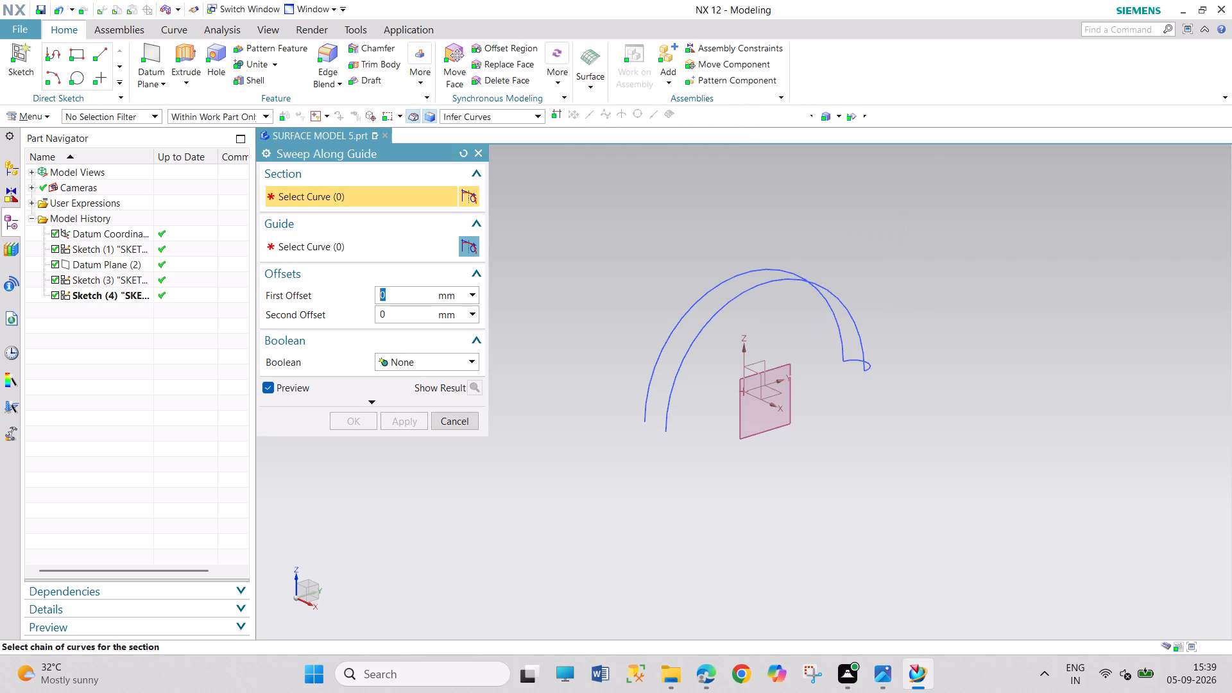
{"action": "left_click", "coordinate": [873, 368]}
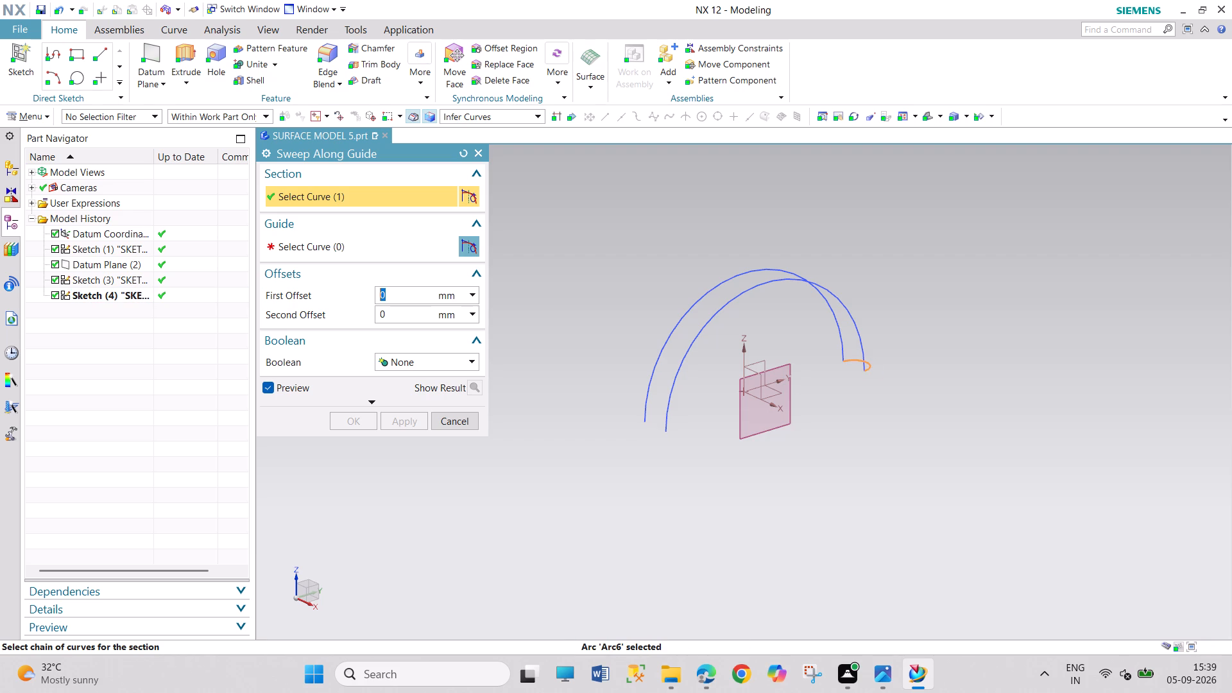
{"action": "left_click", "coordinate": [847, 308]}
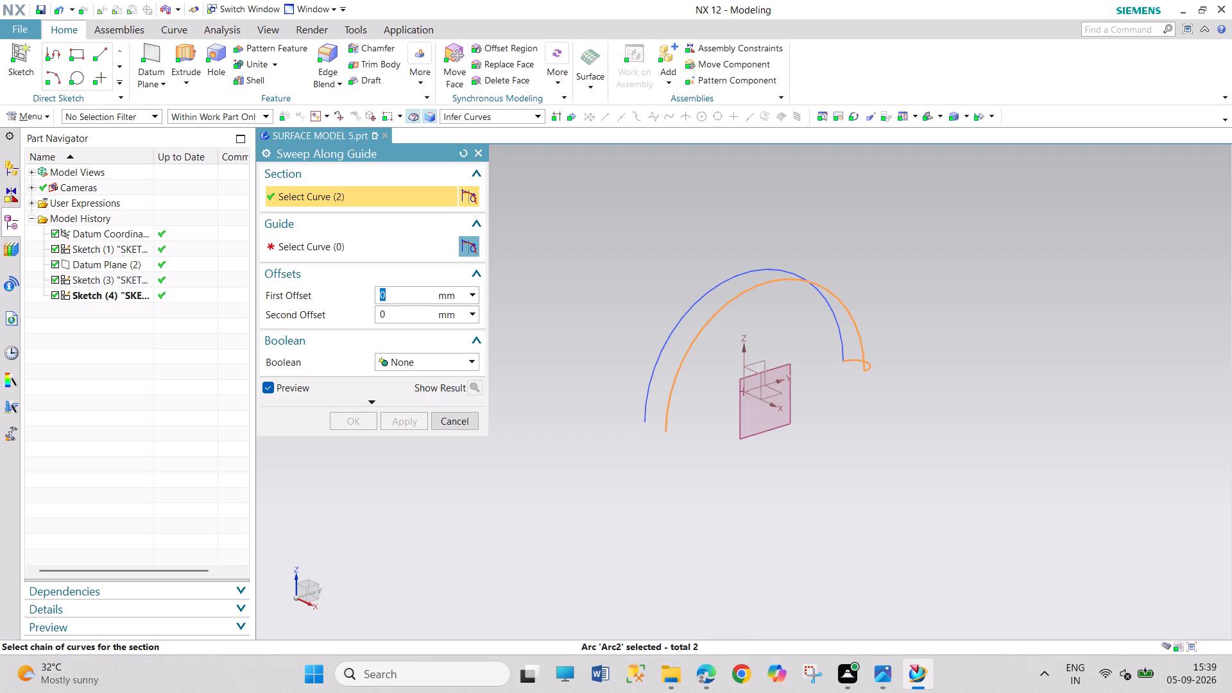
{"action": "left_click", "coordinate": [464, 153]}
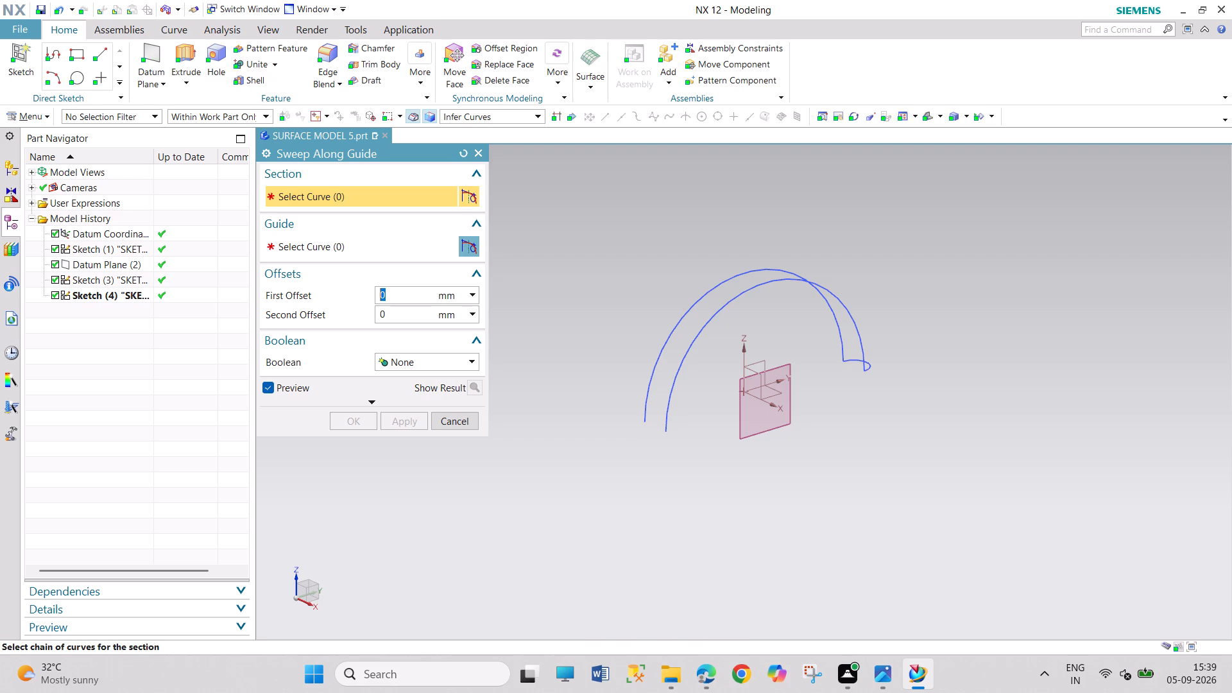
{"action": "left_click_drag", "start_coordinate": [869, 365], "coordinate": [871, 372]}
{"action": "left_click", "coordinate": [428, 250]}
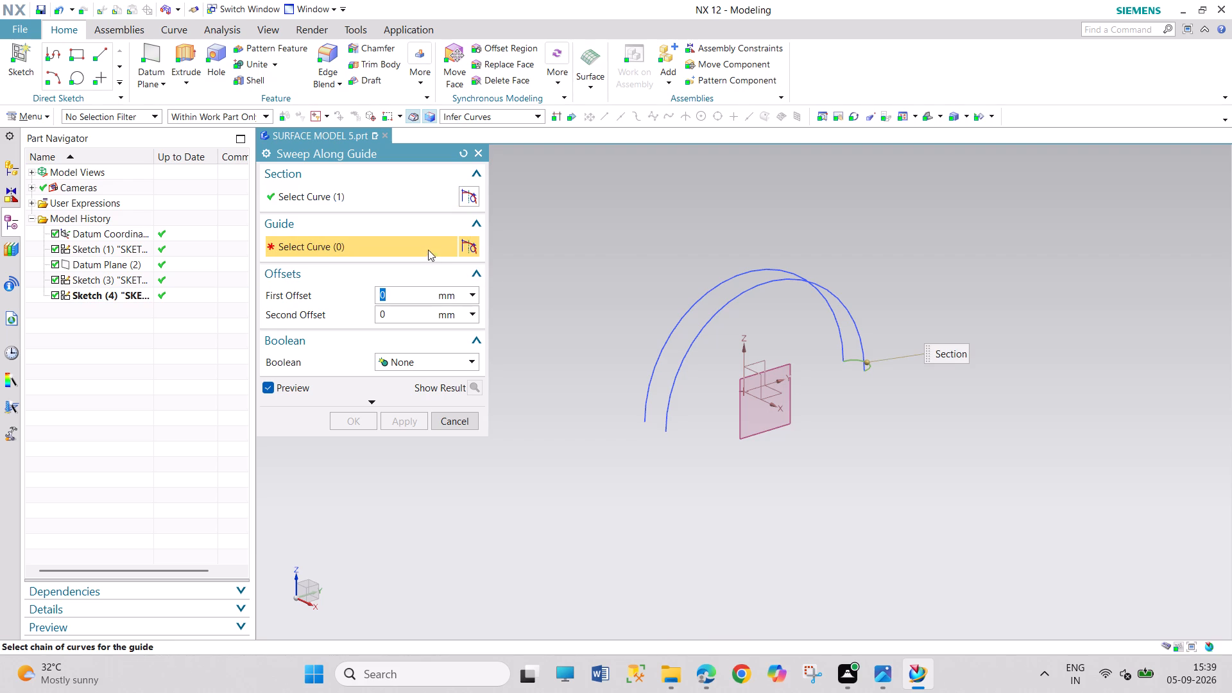
{"action": "left_click", "coordinate": [746, 289]}
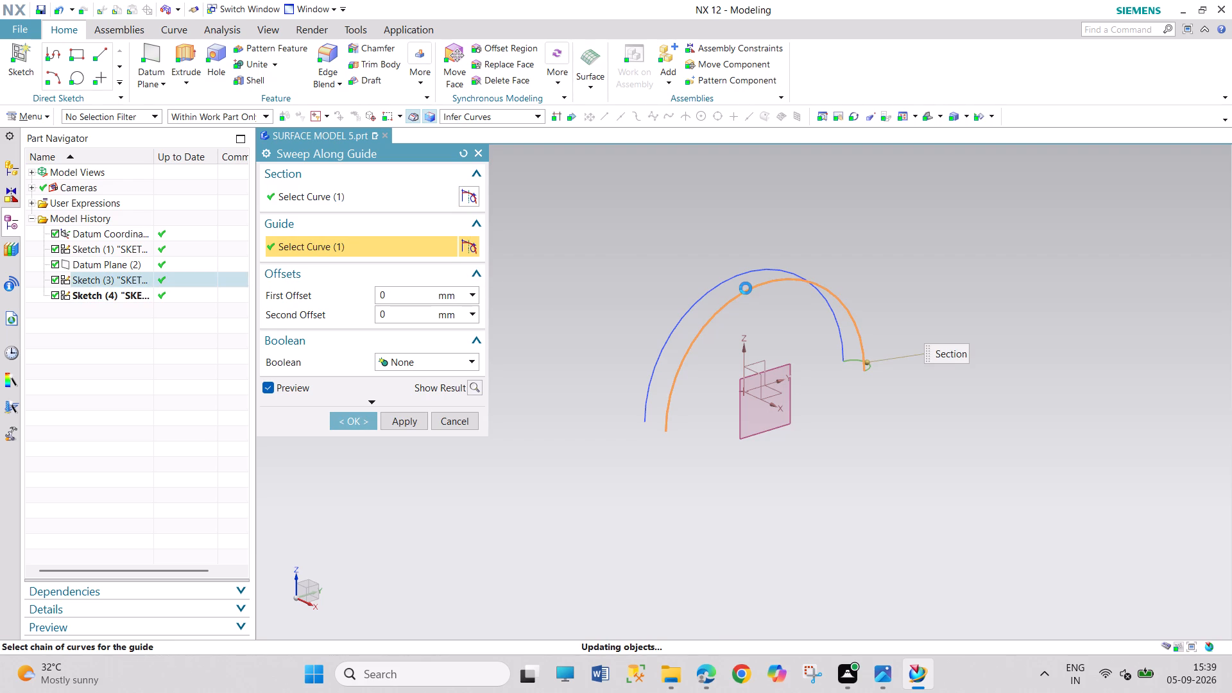
{"action": "left_click", "coordinate": [363, 415]}
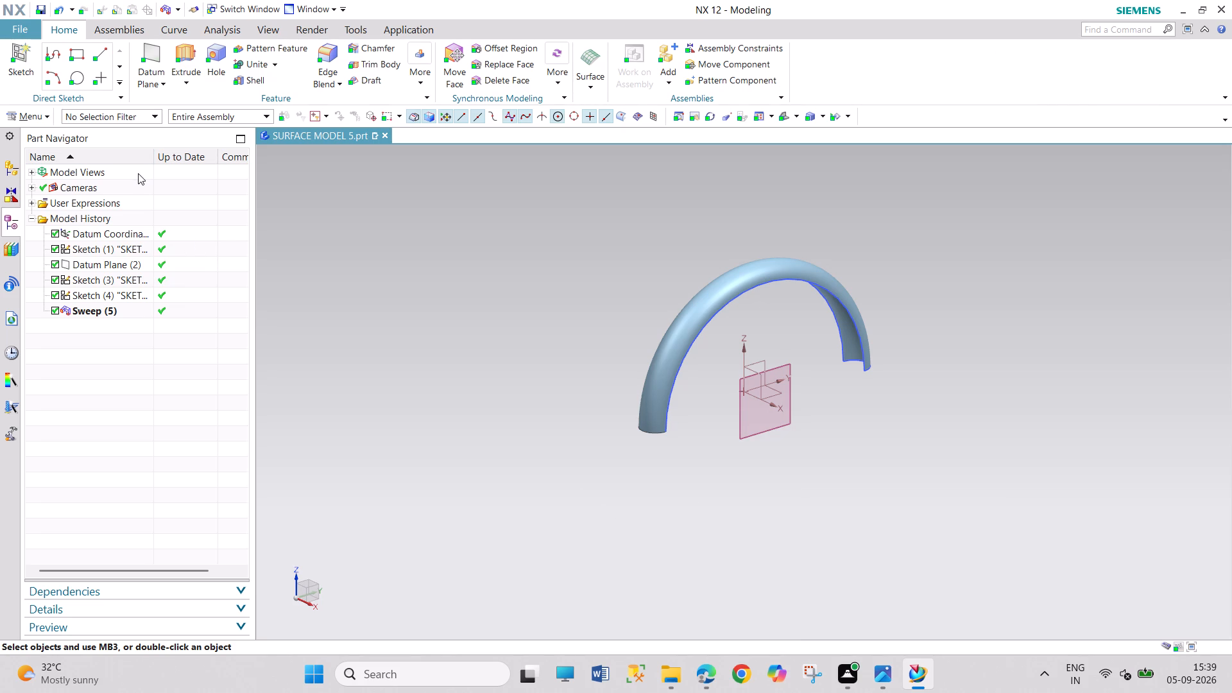
Create a datum plane offset 180 mm from the YZ plane along positive X.
{"action": "left_click", "coordinate": [148, 54]}
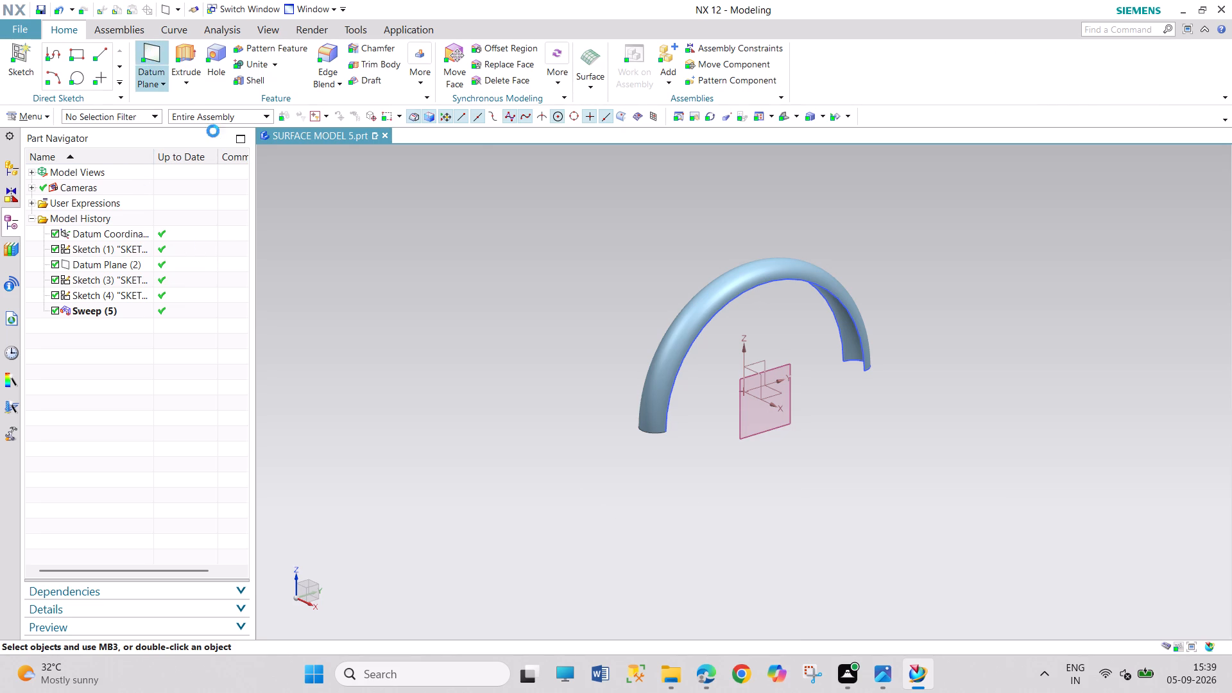
{"action": "left_click", "coordinate": [760, 359]}
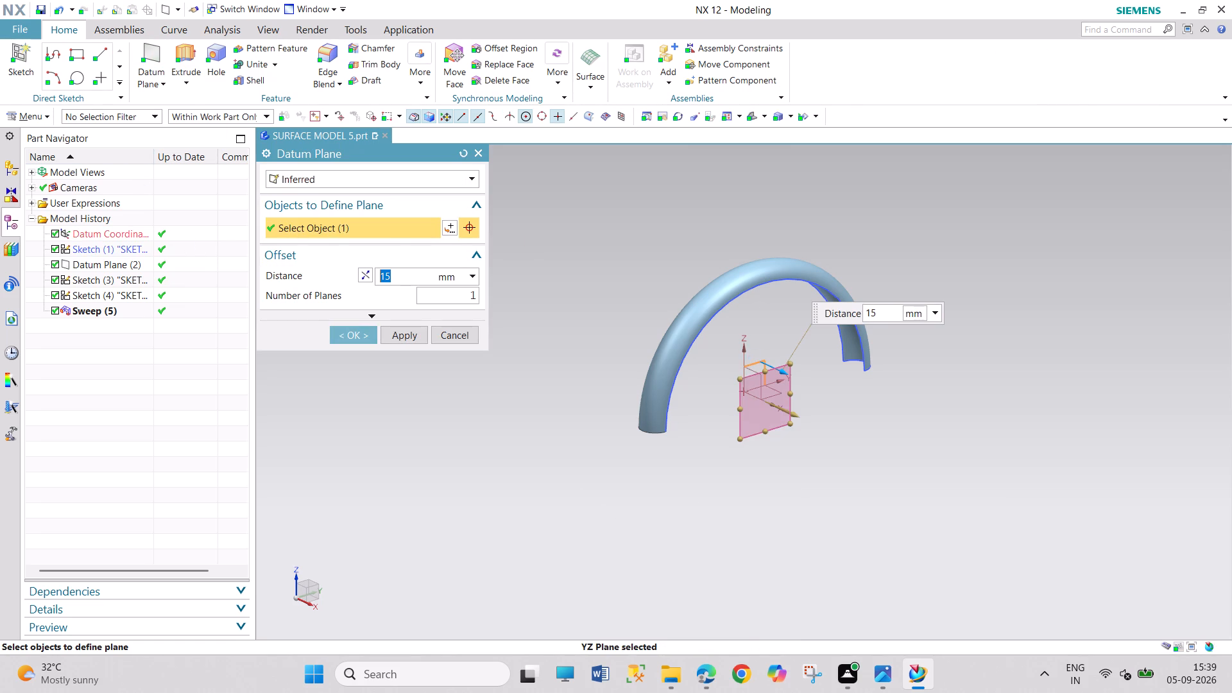
{"action": "type", "text": "180"}
{"action": "key", "text": "Return"}
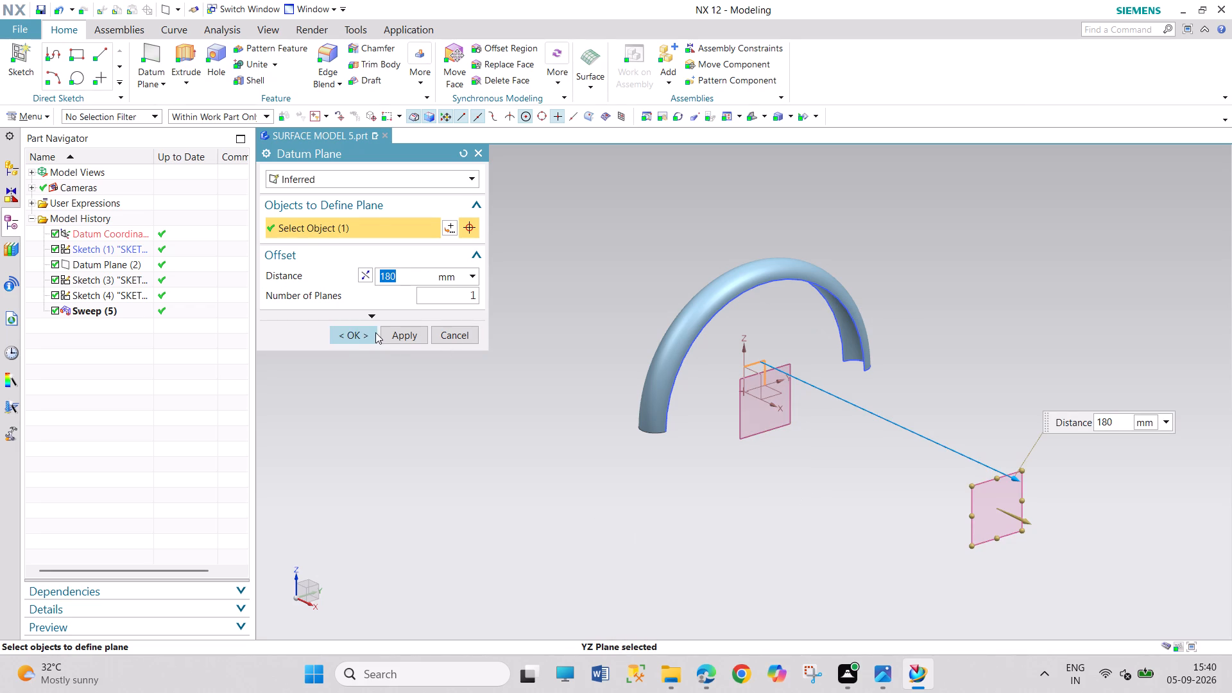
{"action": "left_click", "coordinate": [368, 333]}
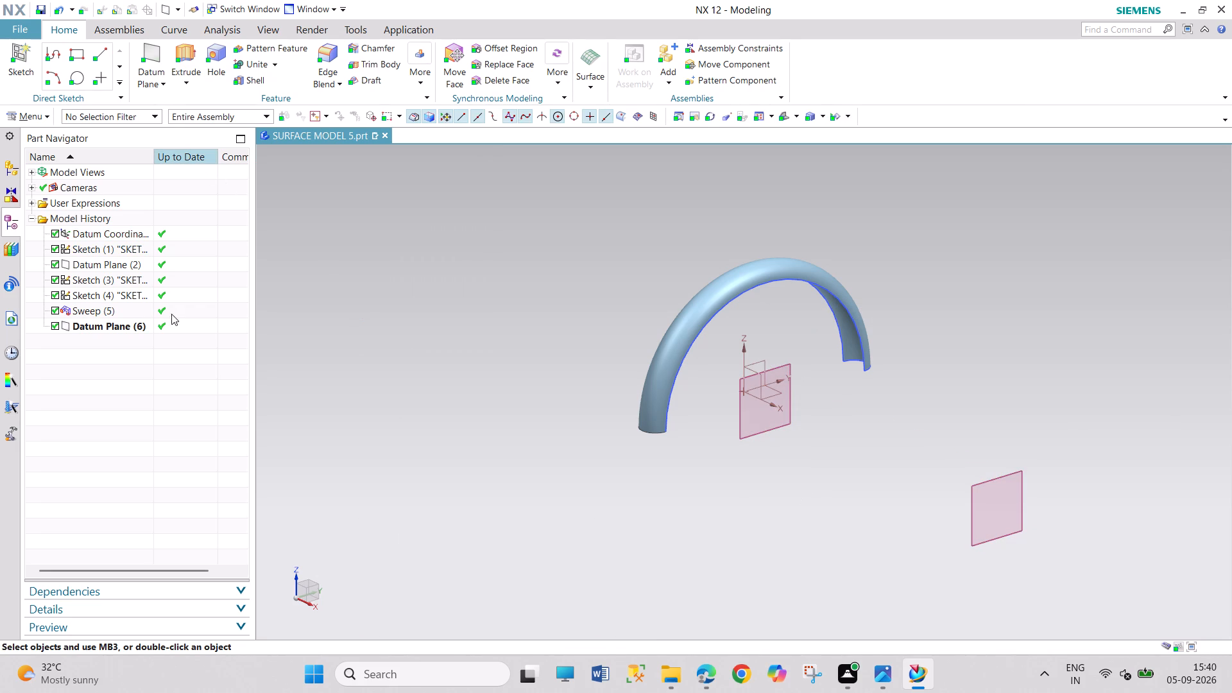
Create a sketch in the sketch task environment on the datum plane offset 180 mm from YZ.
{"action": "left_click", "coordinate": [44, 114]}
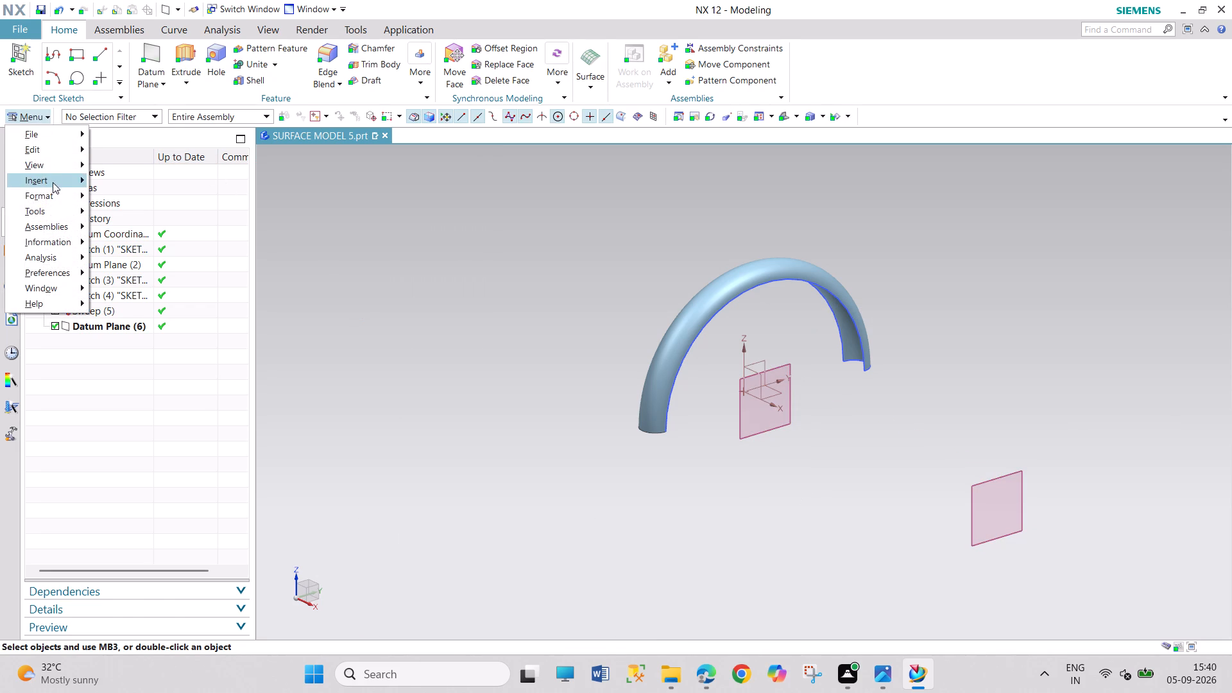
{"action": "left_click", "coordinate": [53, 182]}
{"action": "left_click", "coordinate": [106, 204]}
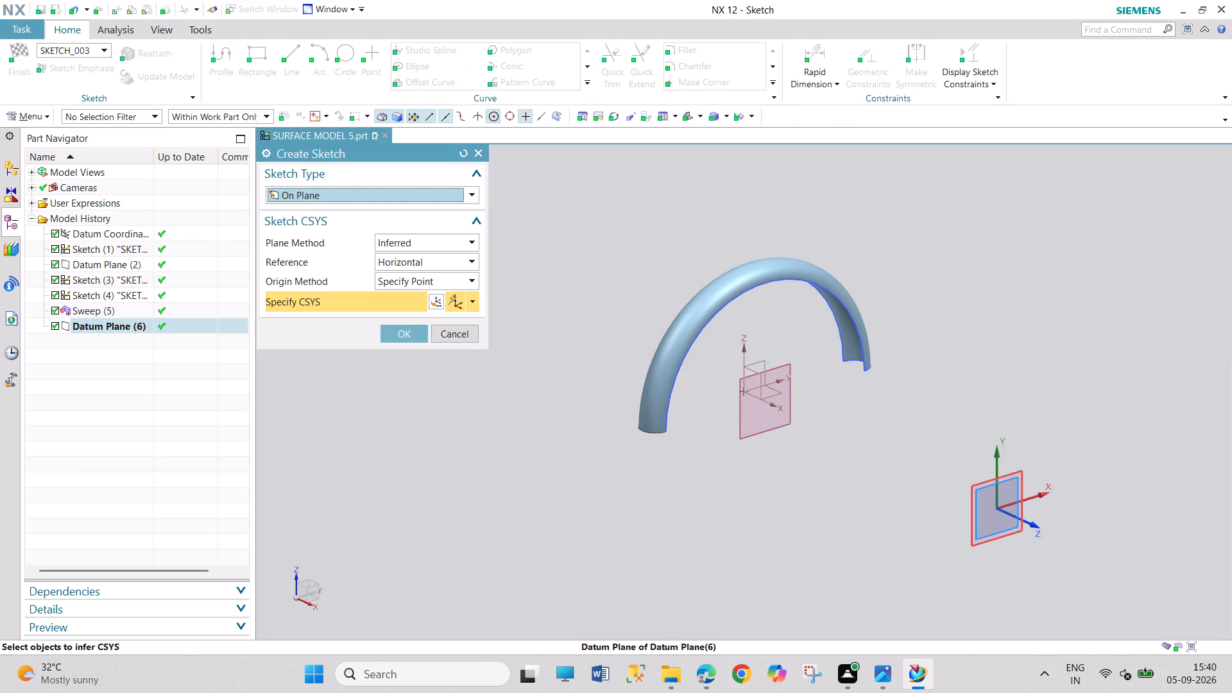
{"action": "left_click", "coordinate": [1000, 474]}
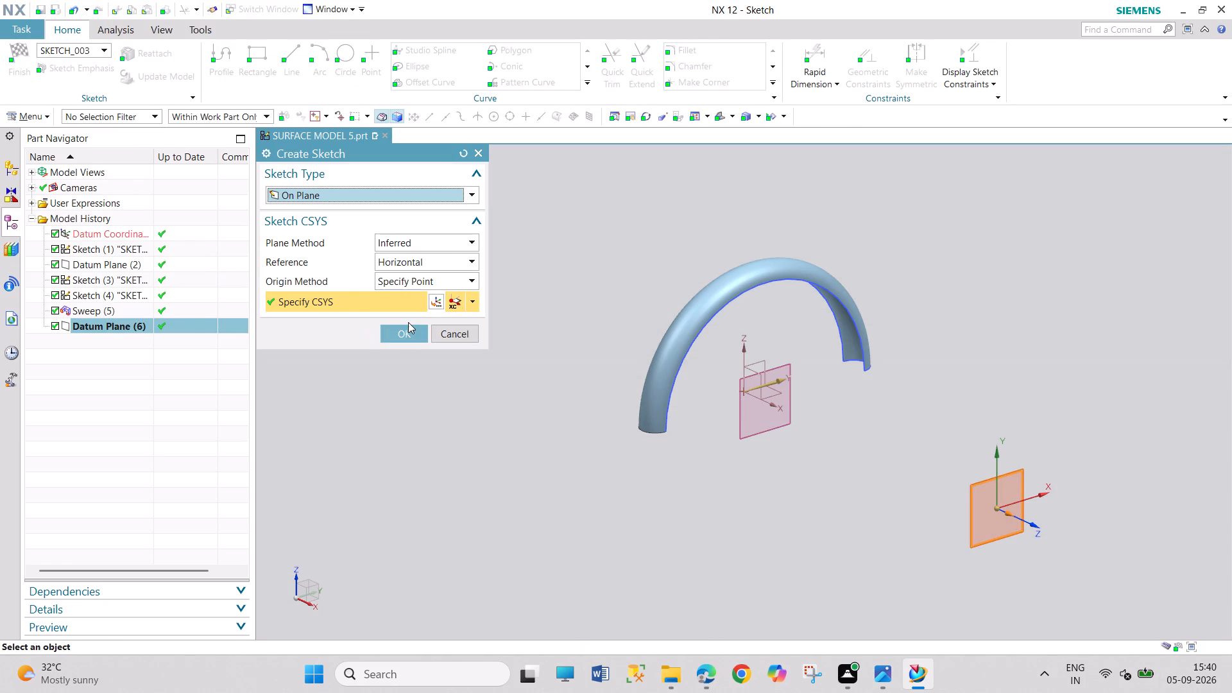
{"action": "left_click", "coordinate": [408, 322]}
{"action": "left_click", "coordinate": [407, 327]}
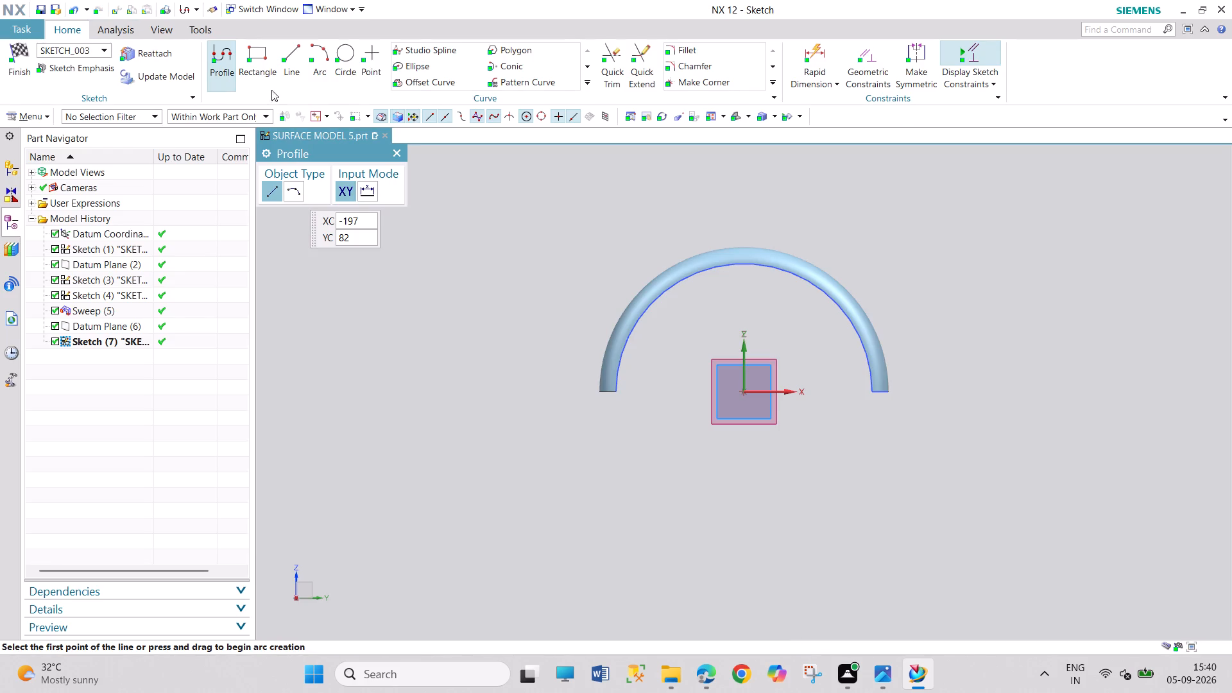
Draw an origin-centred arc with radius 25 mm and sweep angle 180° above the sketch X axis, and finish the sketch.
{"action": "left_click", "coordinate": [313, 61]}
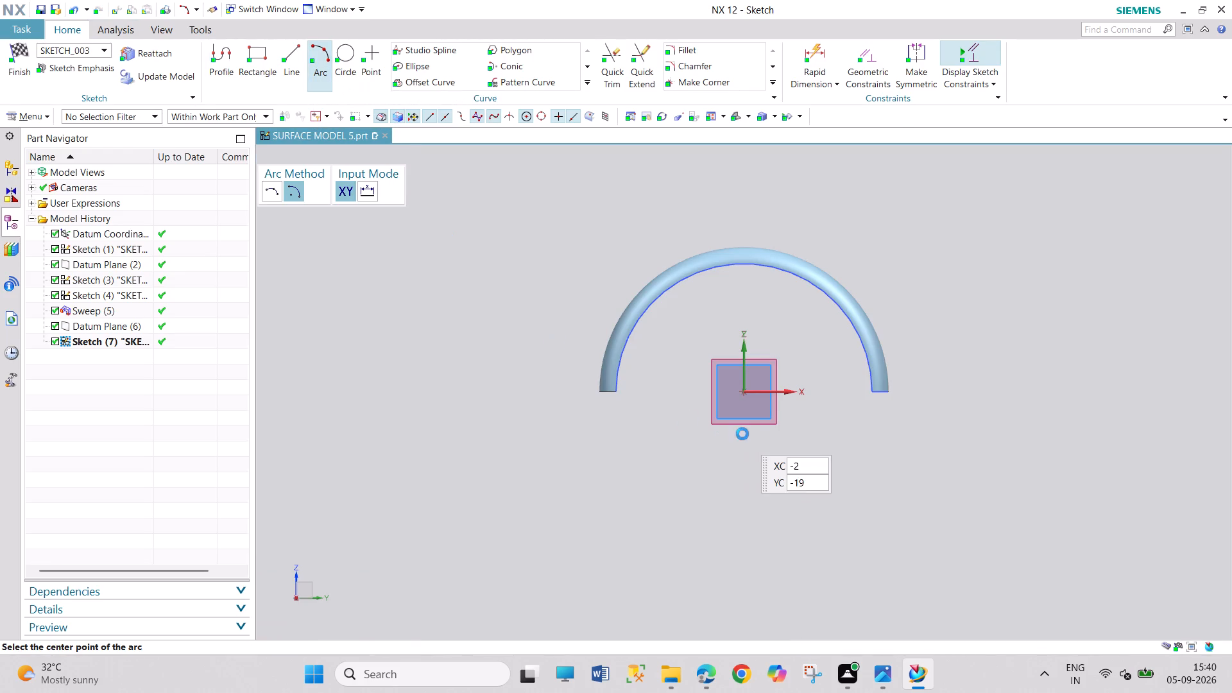
{"action": "left_click", "coordinate": [745, 390]}
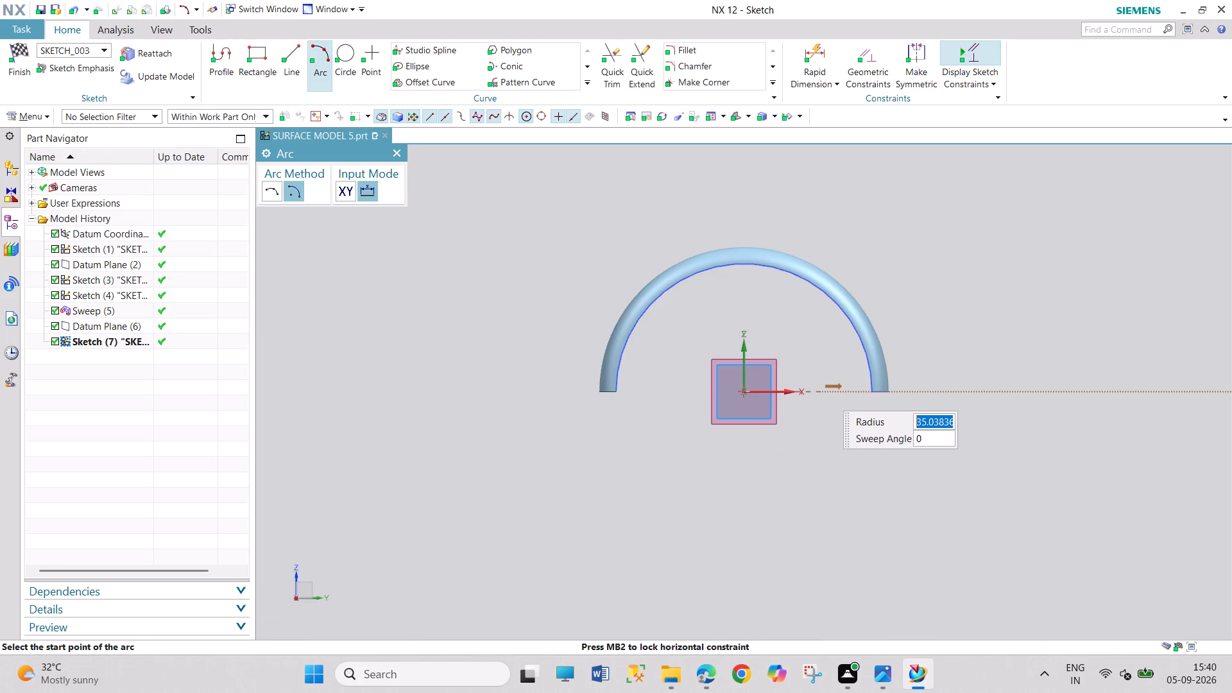
{"action": "type", "text": "25"}
{"action": "key", "text": "Return"}
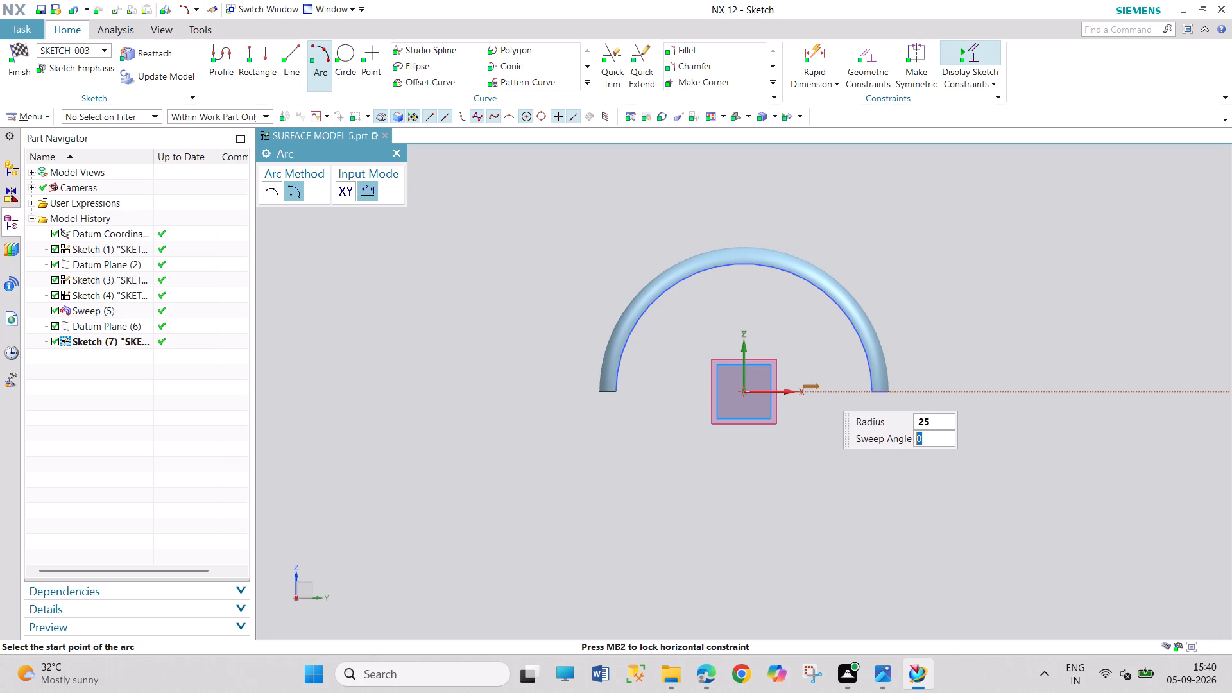
{"action": "type", "text": "180"}
{"action": "key", "text": "Return"}
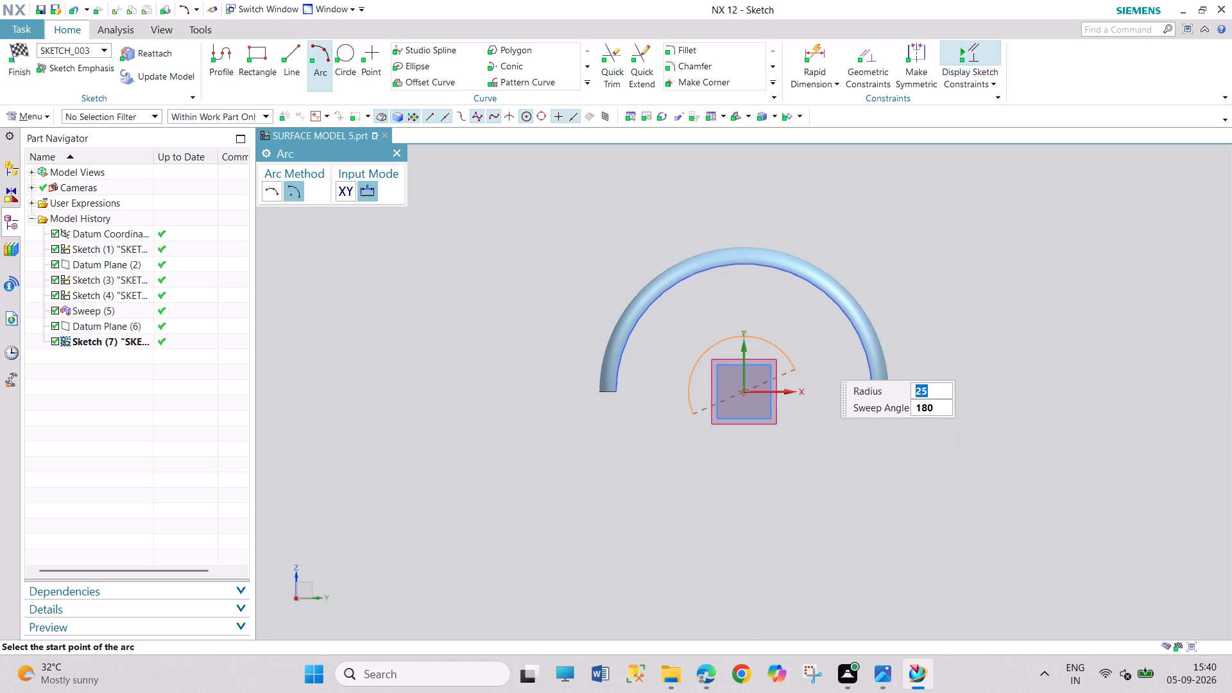
{"action": "left_click", "coordinate": [820, 391]}
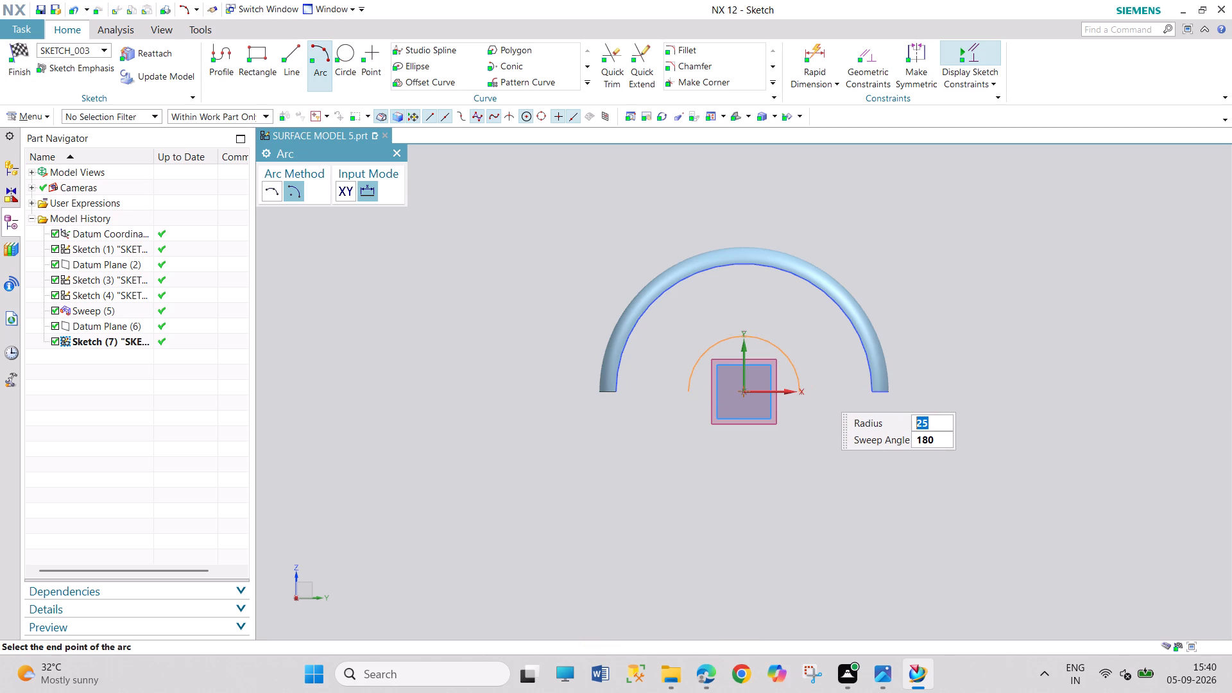
{"action": "left_click", "coordinate": [774, 298]}
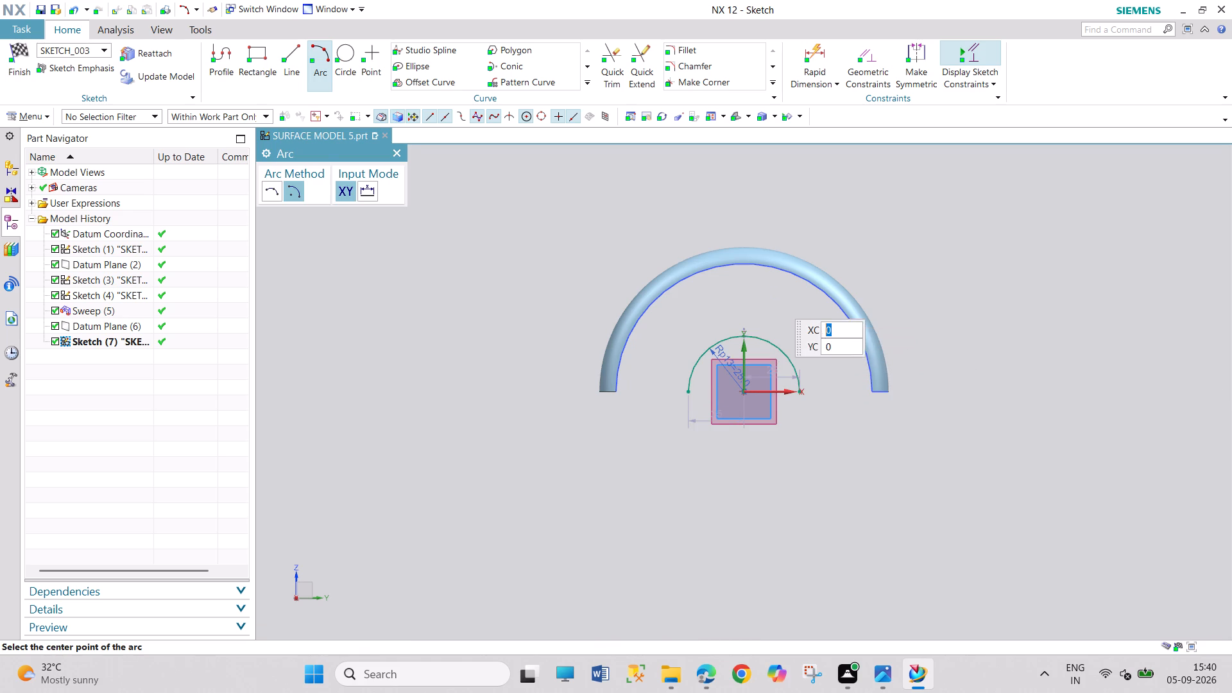
{"action": "left_click", "coordinate": [397, 153]}
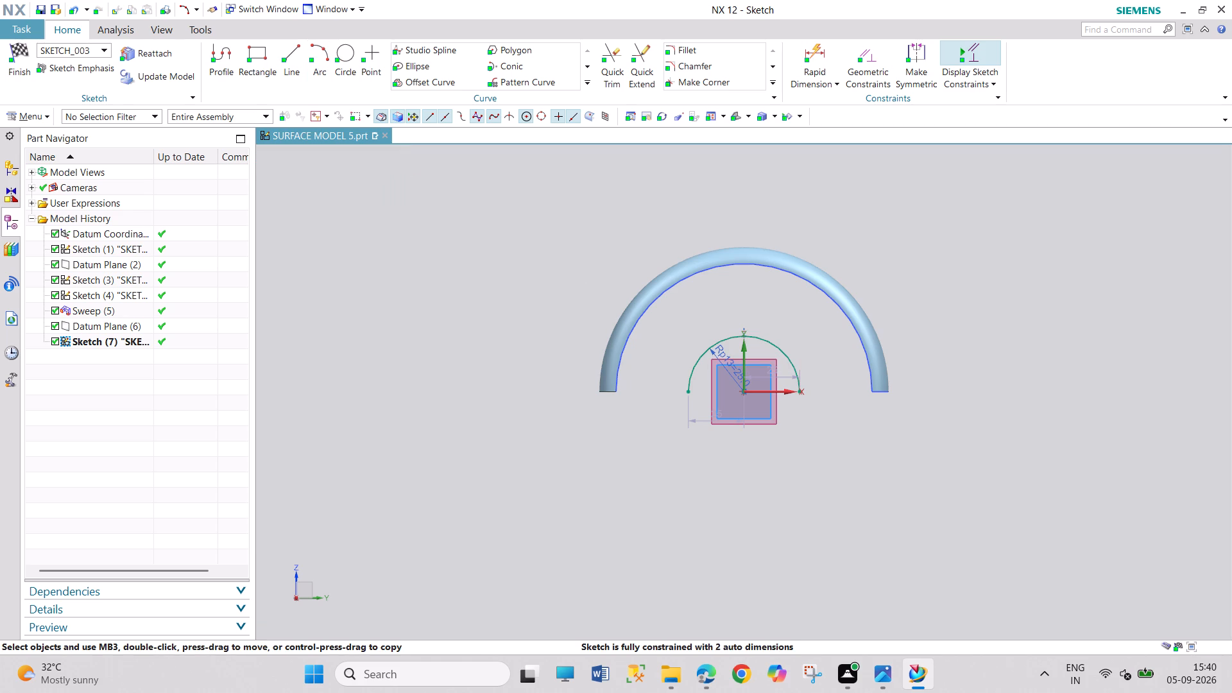
{"action": "left_click_drag", "start_coordinate": [697, 422], "coordinate": [698, 459]}
{"action": "left_click", "coordinate": [17, 69]}
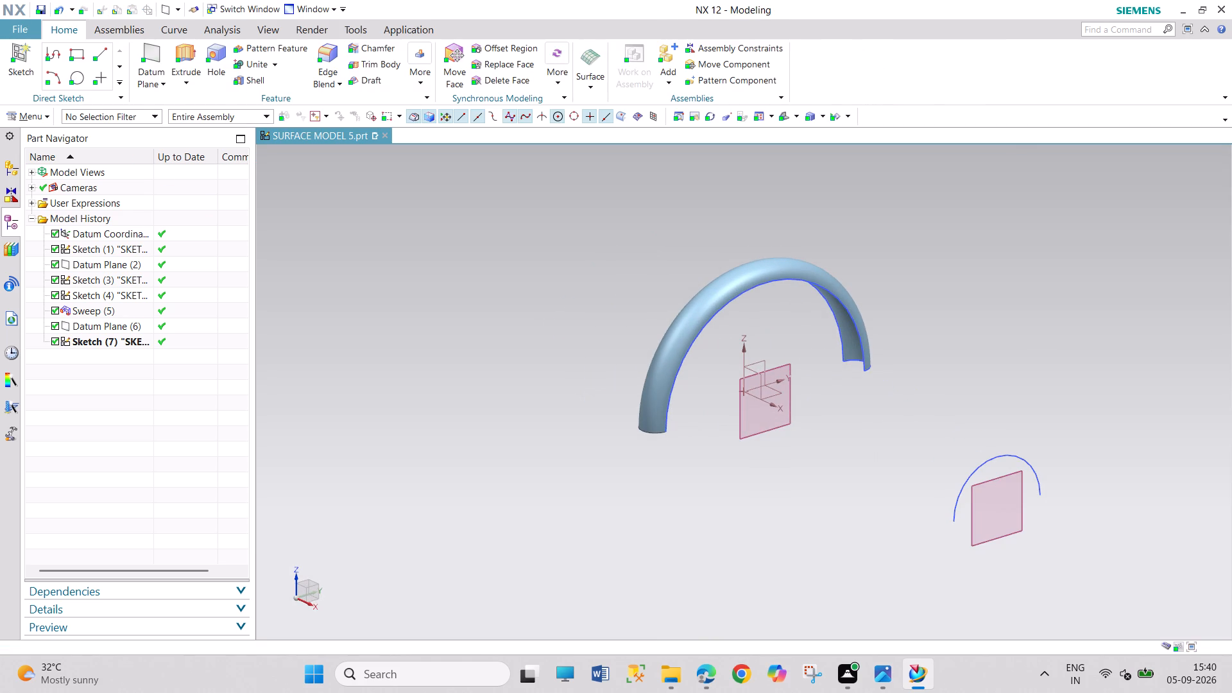
Create a datum plane offset 15 mm from the 180 mm datum plane, reversed towards the swept arch.
{"action": "left_click", "coordinate": [144, 49]}
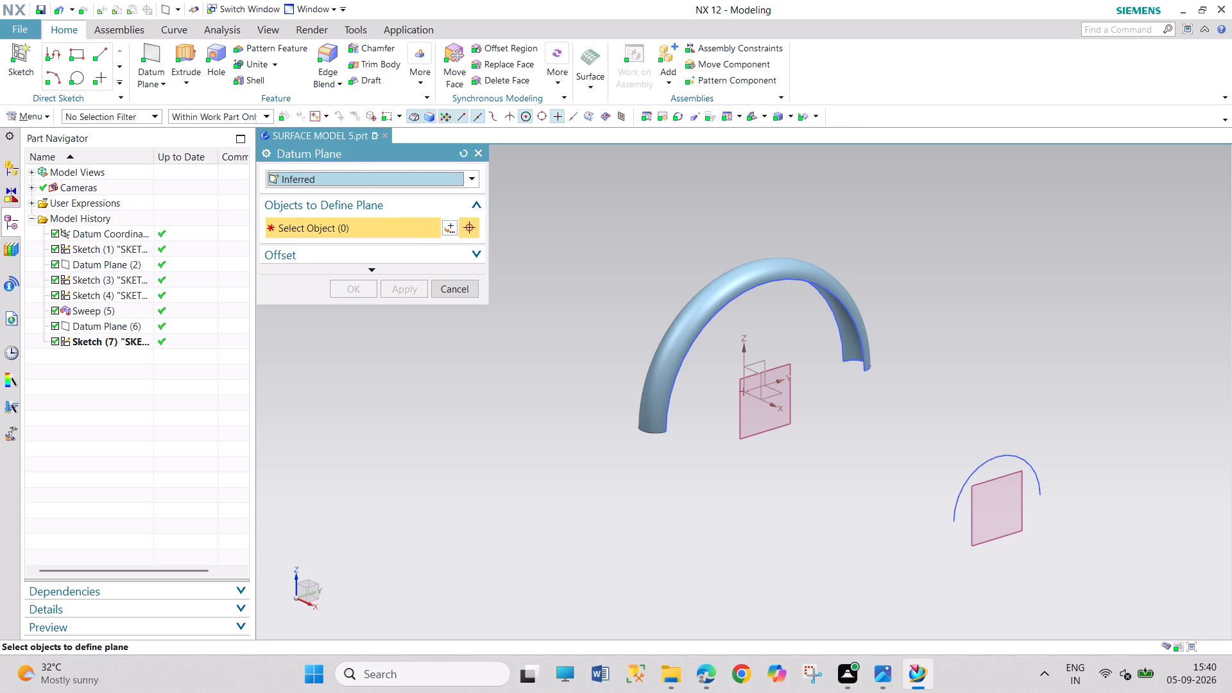
{"action": "left_click", "coordinate": [977, 546]}
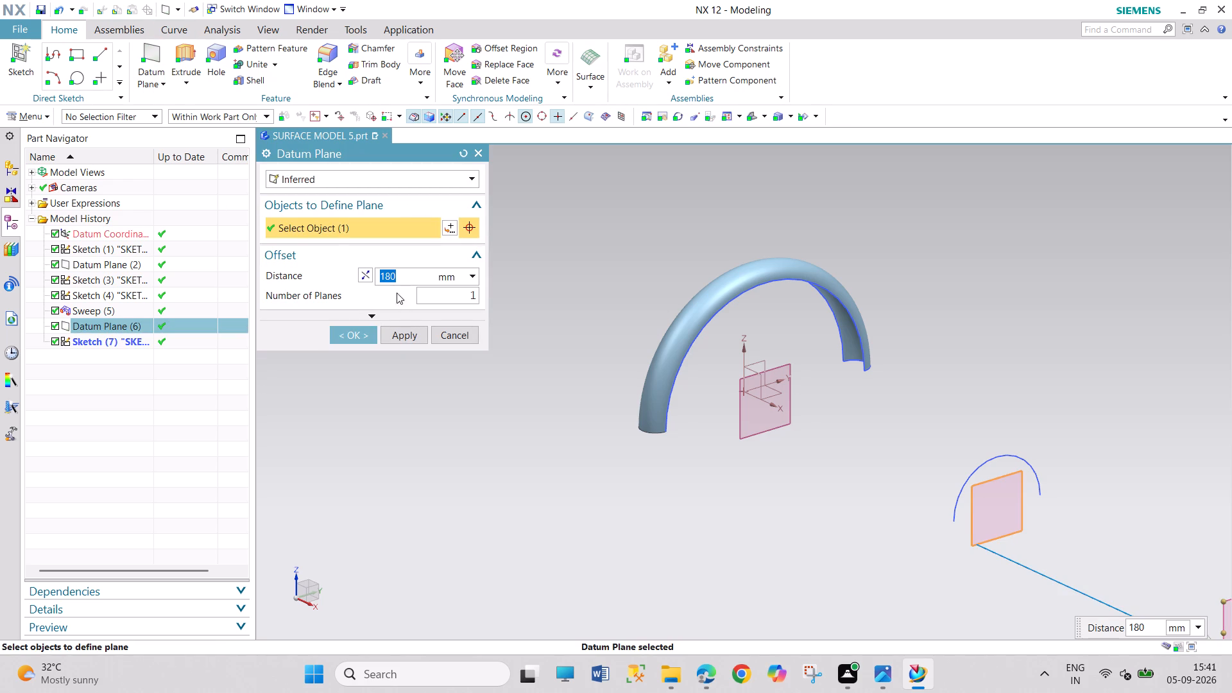
{"action": "left_click", "coordinate": [369, 269]}
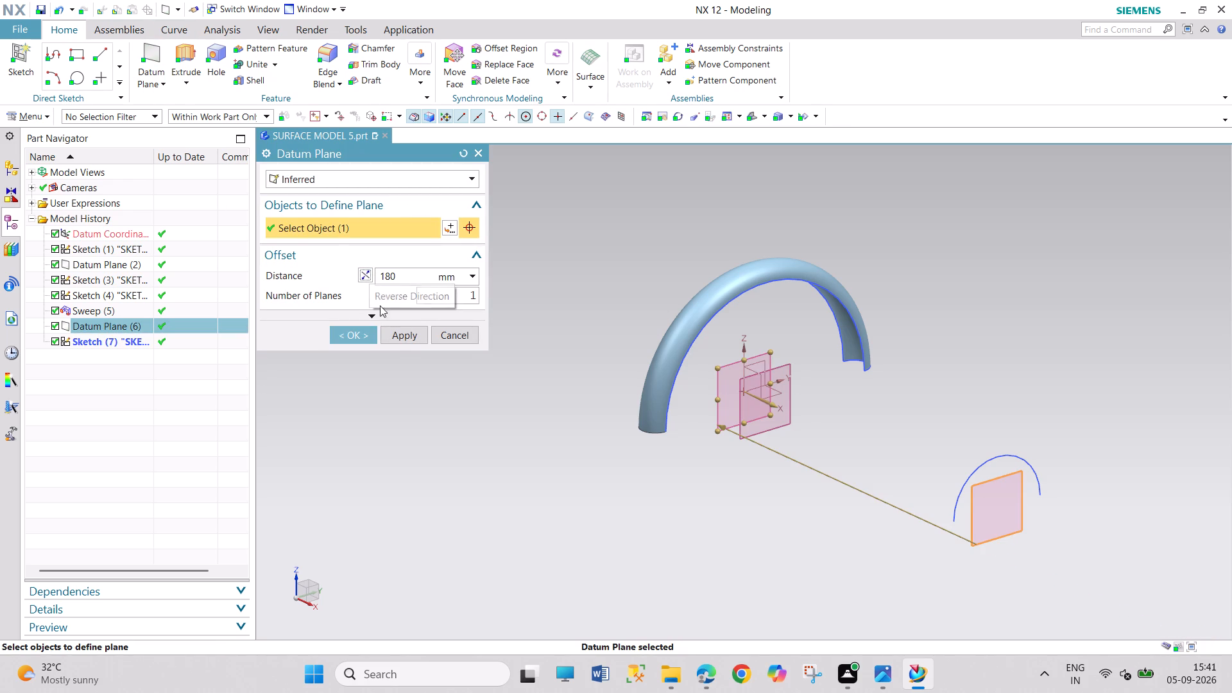
{"action": "double_click", "coordinate": [400, 280]}
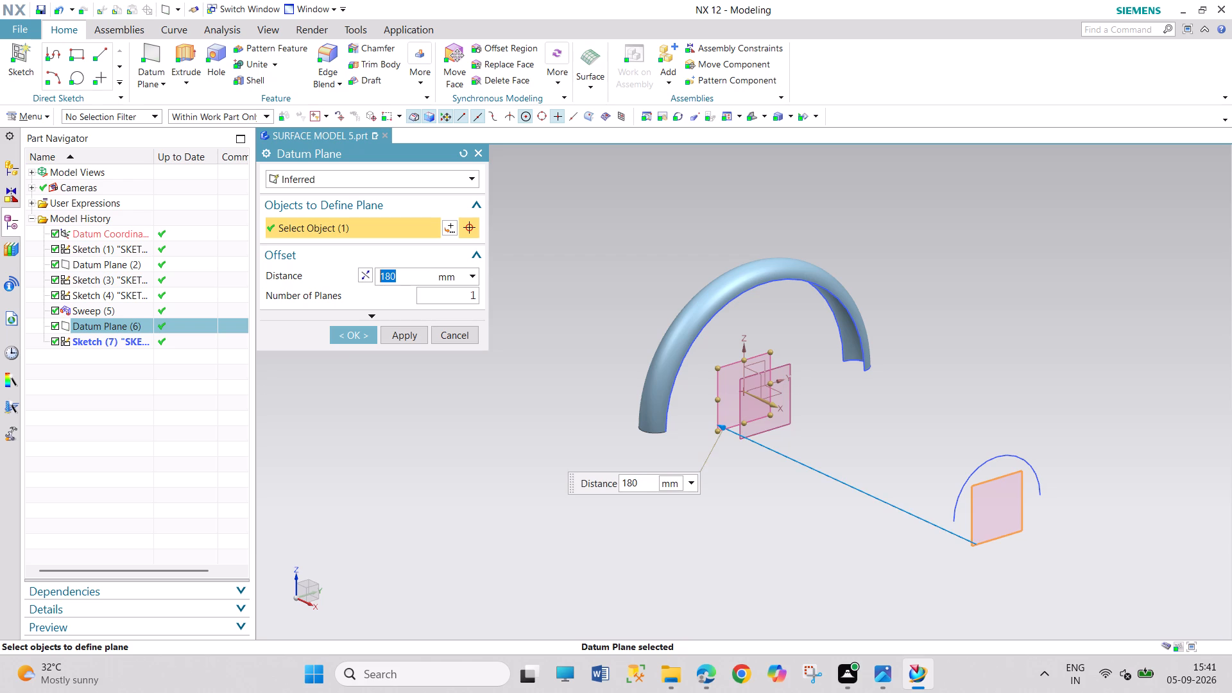
{"action": "type", "text": "15"}
{"action": "key", "text": "Return"}
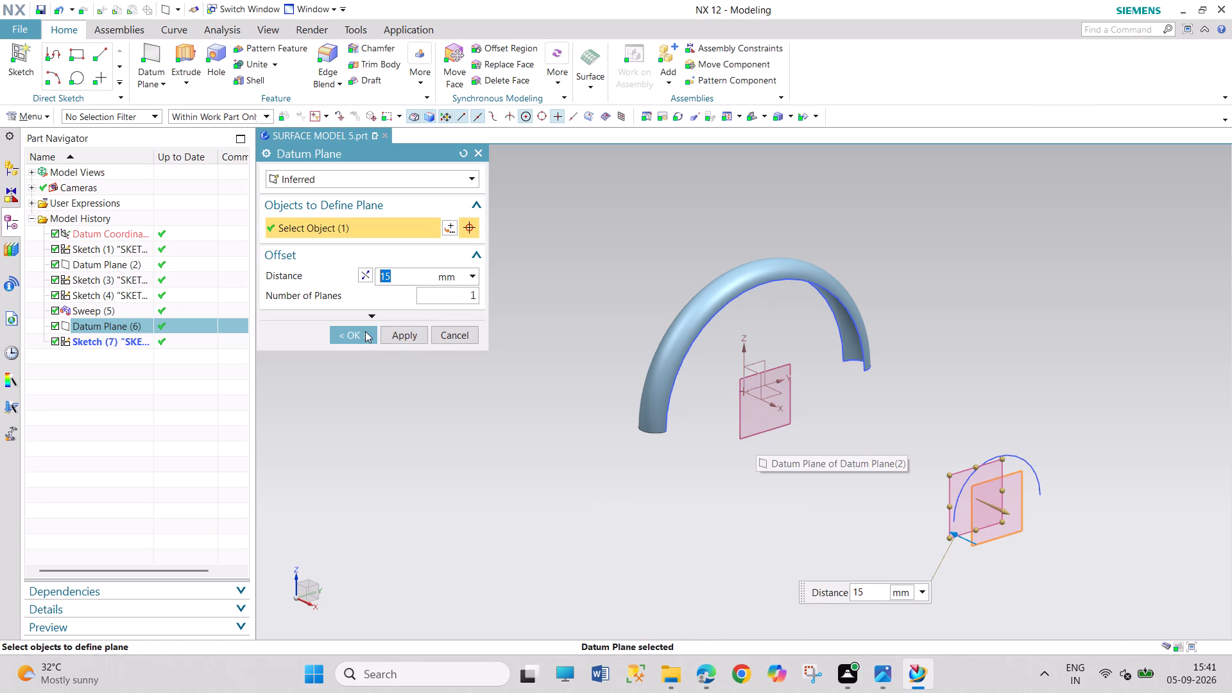
{"action": "left_click", "coordinate": [364, 331]}
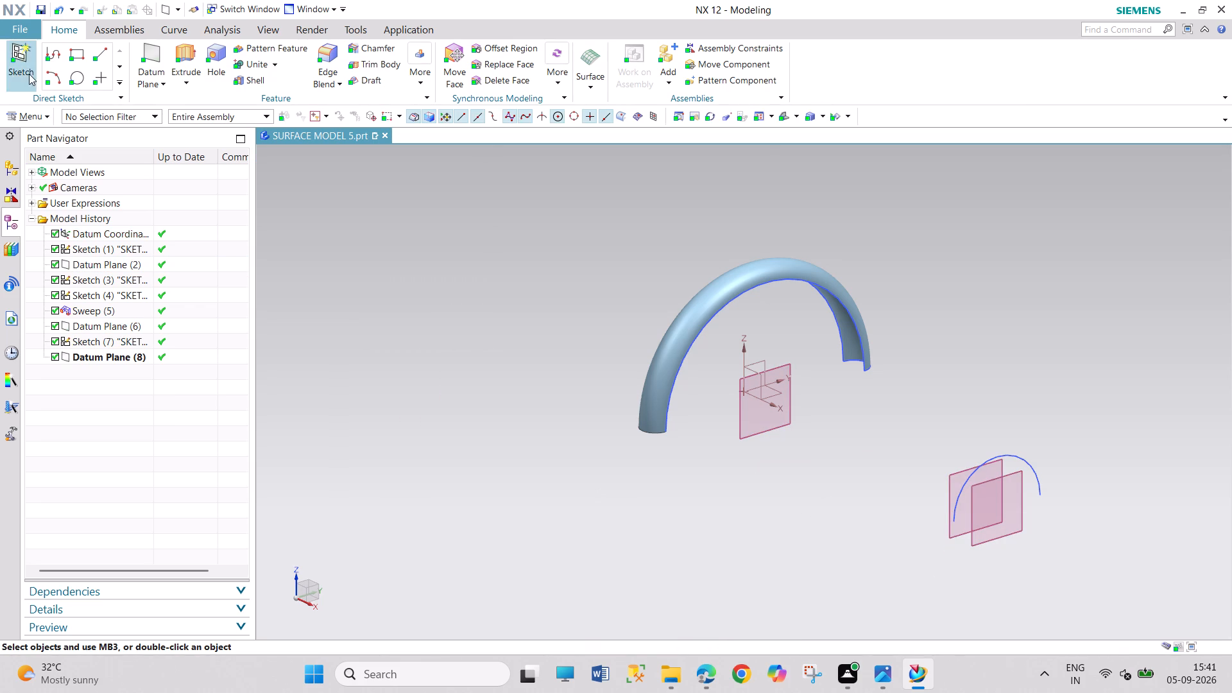
Create a sketch in the sketch task environment on the default XY plane and finish it without drawing any curves.
{"action": "left_click", "coordinate": [37, 109]}
{"action": "left_click", "coordinate": [65, 185]}
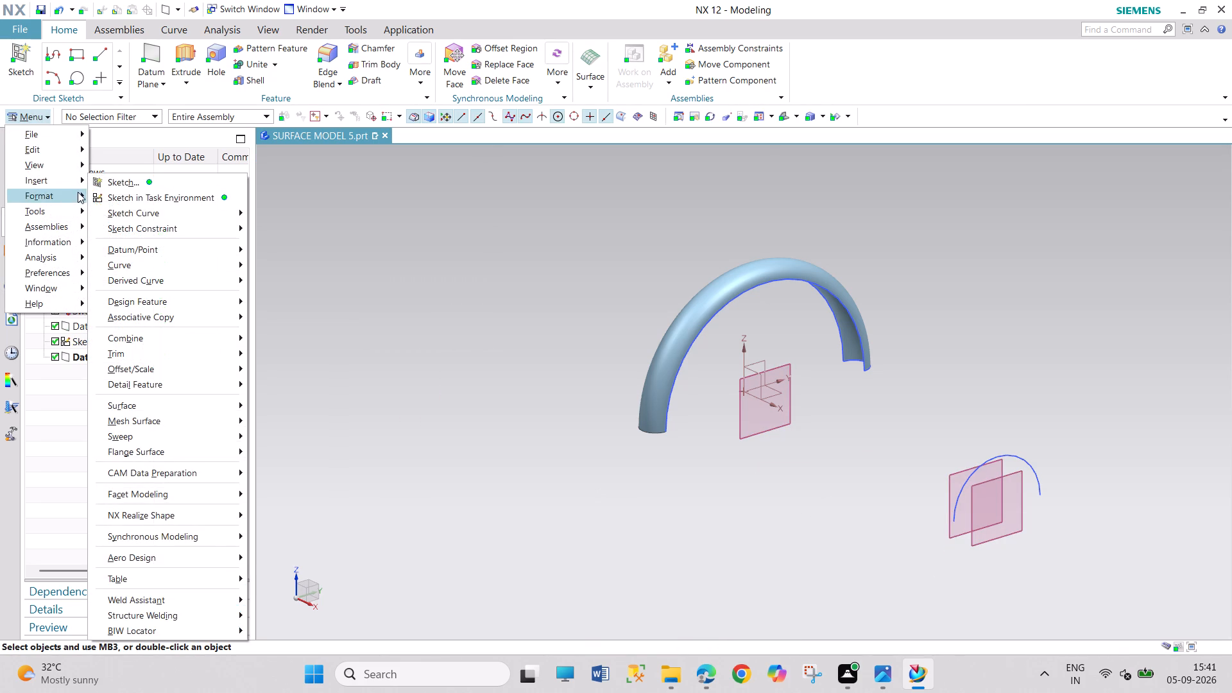
{"action": "left_click", "coordinate": [116, 196]}
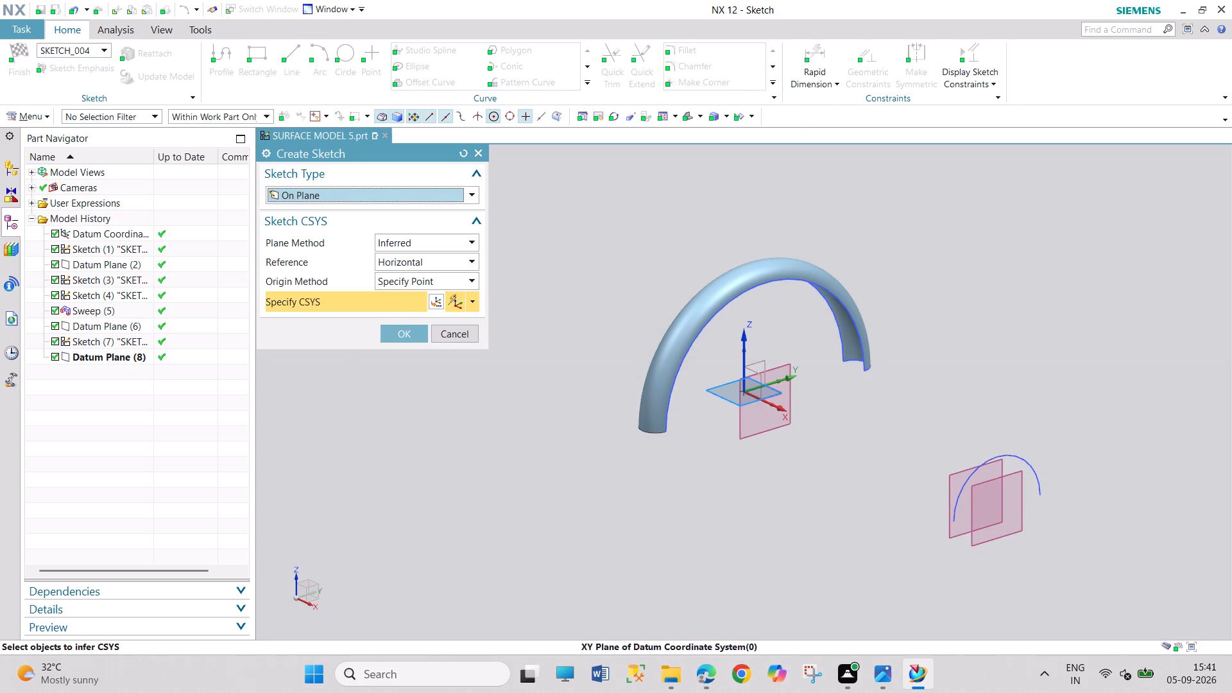
{"action": "left_click", "coordinate": [408, 334]}
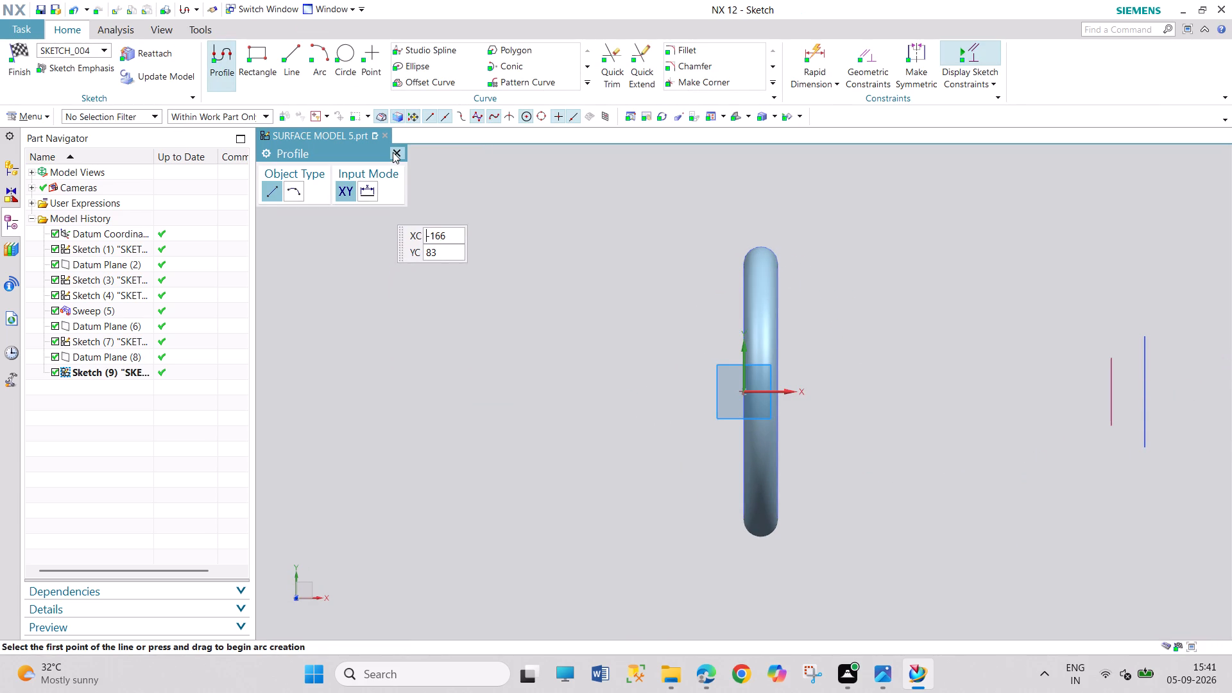
{"action": "left_click", "coordinate": [393, 153]}
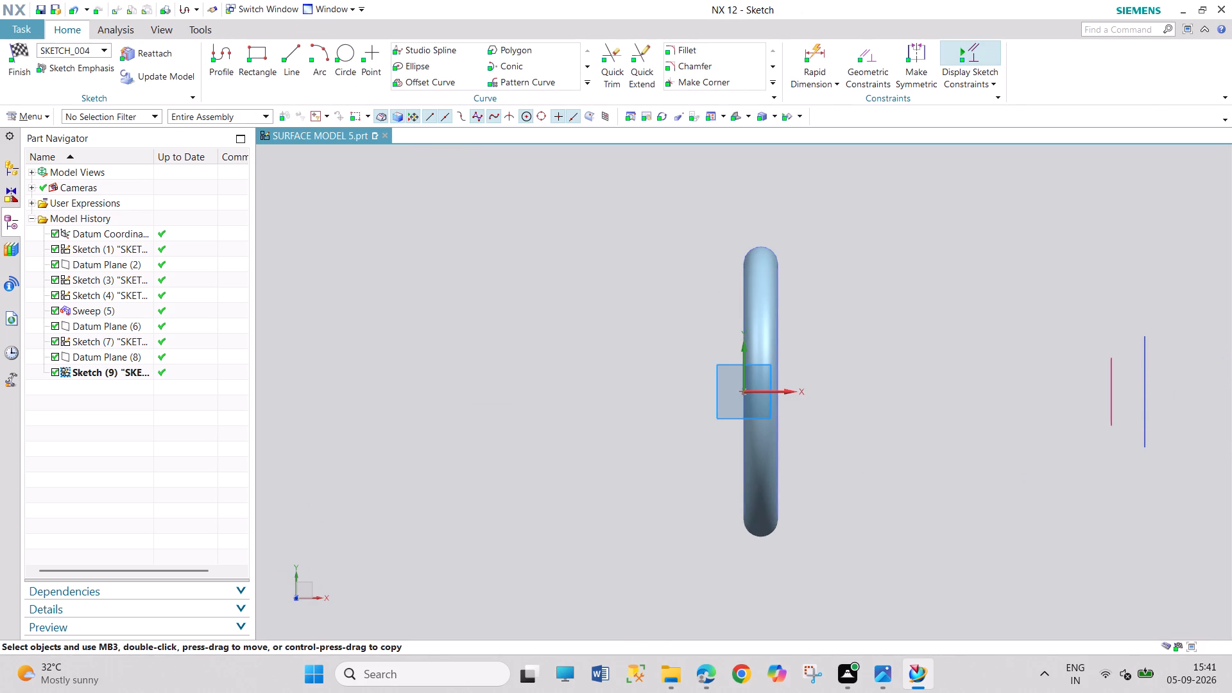
{"action": "left_click", "coordinate": [31, 116]}
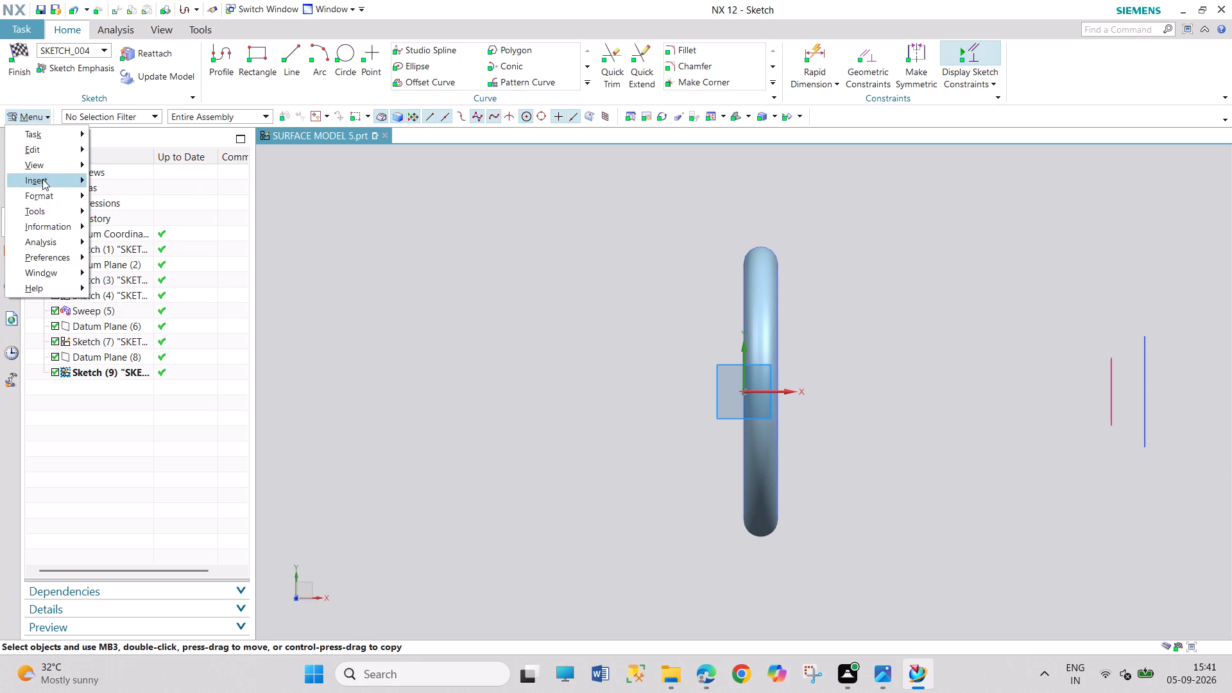
{"action": "left_click", "coordinate": [42, 179]}
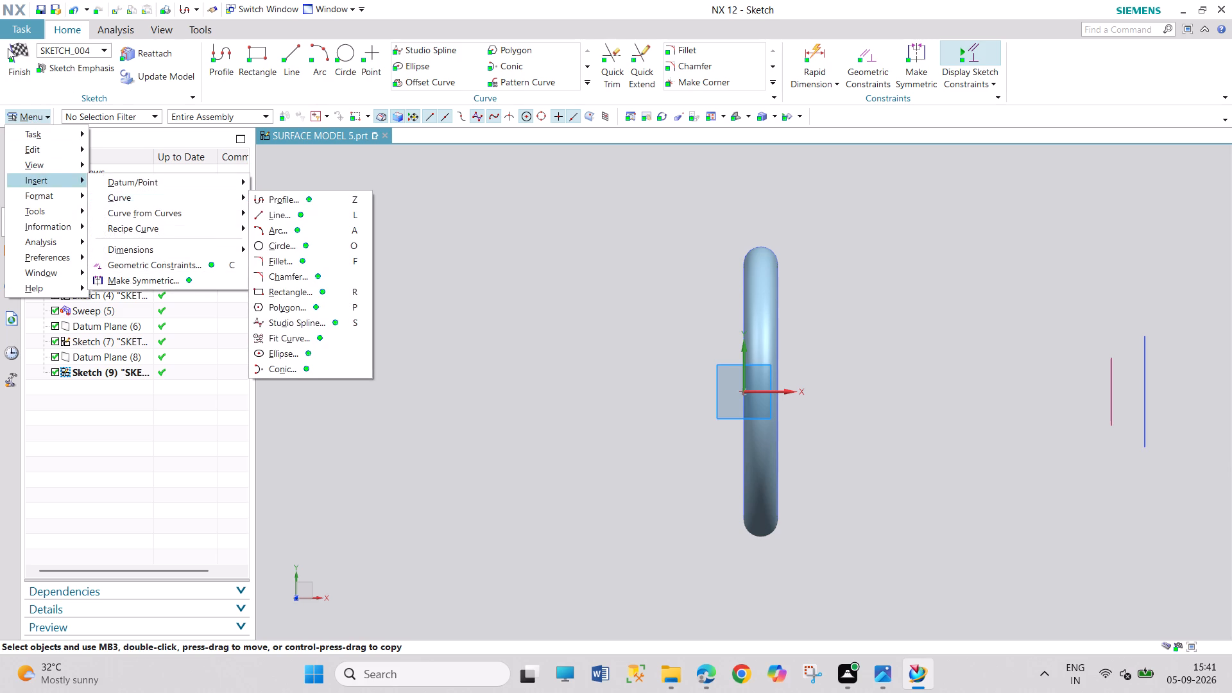
{"action": "left_click", "coordinate": [8, 48]}
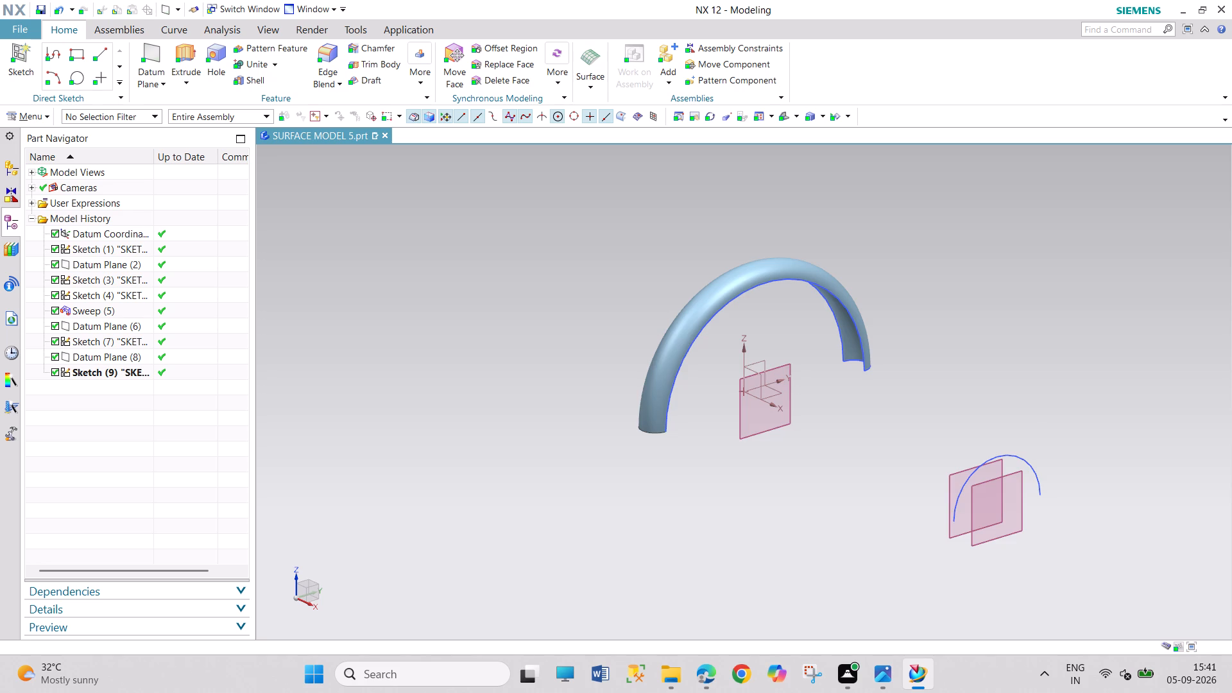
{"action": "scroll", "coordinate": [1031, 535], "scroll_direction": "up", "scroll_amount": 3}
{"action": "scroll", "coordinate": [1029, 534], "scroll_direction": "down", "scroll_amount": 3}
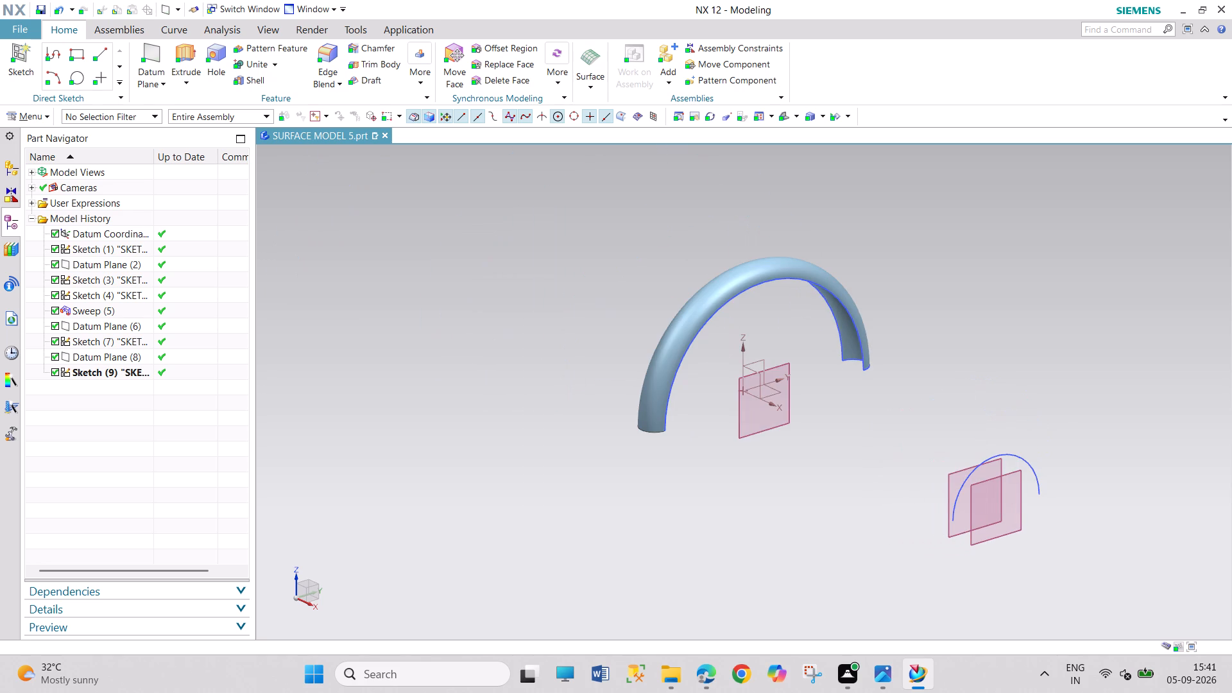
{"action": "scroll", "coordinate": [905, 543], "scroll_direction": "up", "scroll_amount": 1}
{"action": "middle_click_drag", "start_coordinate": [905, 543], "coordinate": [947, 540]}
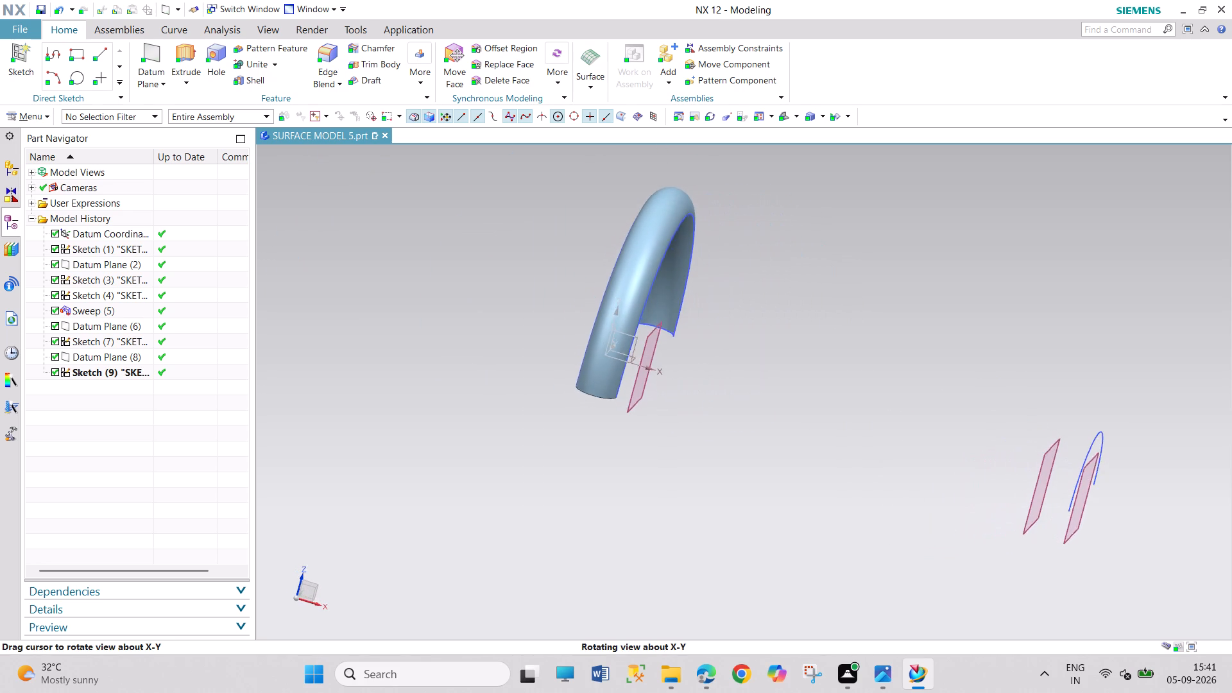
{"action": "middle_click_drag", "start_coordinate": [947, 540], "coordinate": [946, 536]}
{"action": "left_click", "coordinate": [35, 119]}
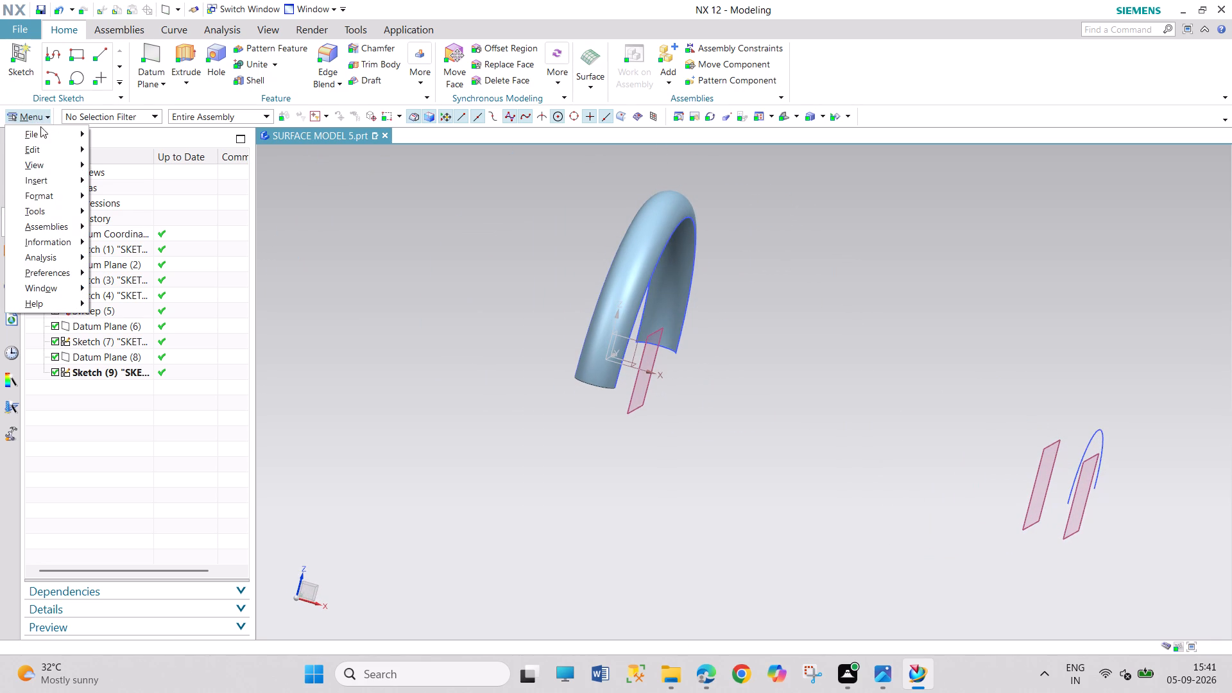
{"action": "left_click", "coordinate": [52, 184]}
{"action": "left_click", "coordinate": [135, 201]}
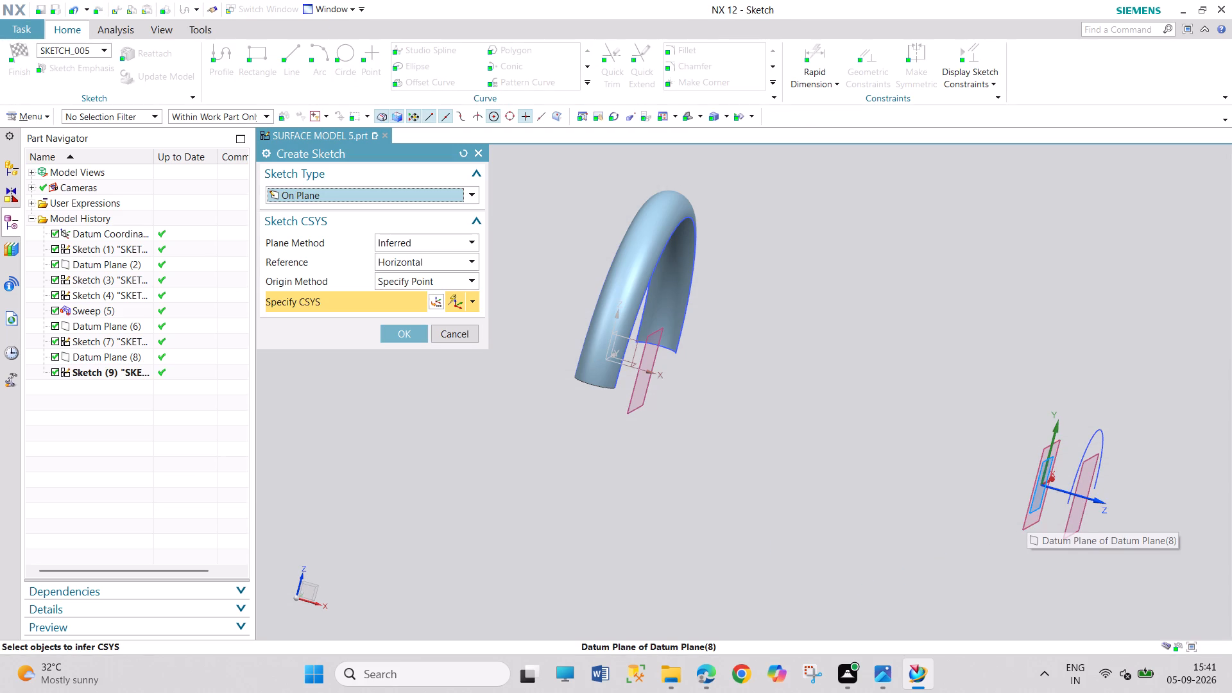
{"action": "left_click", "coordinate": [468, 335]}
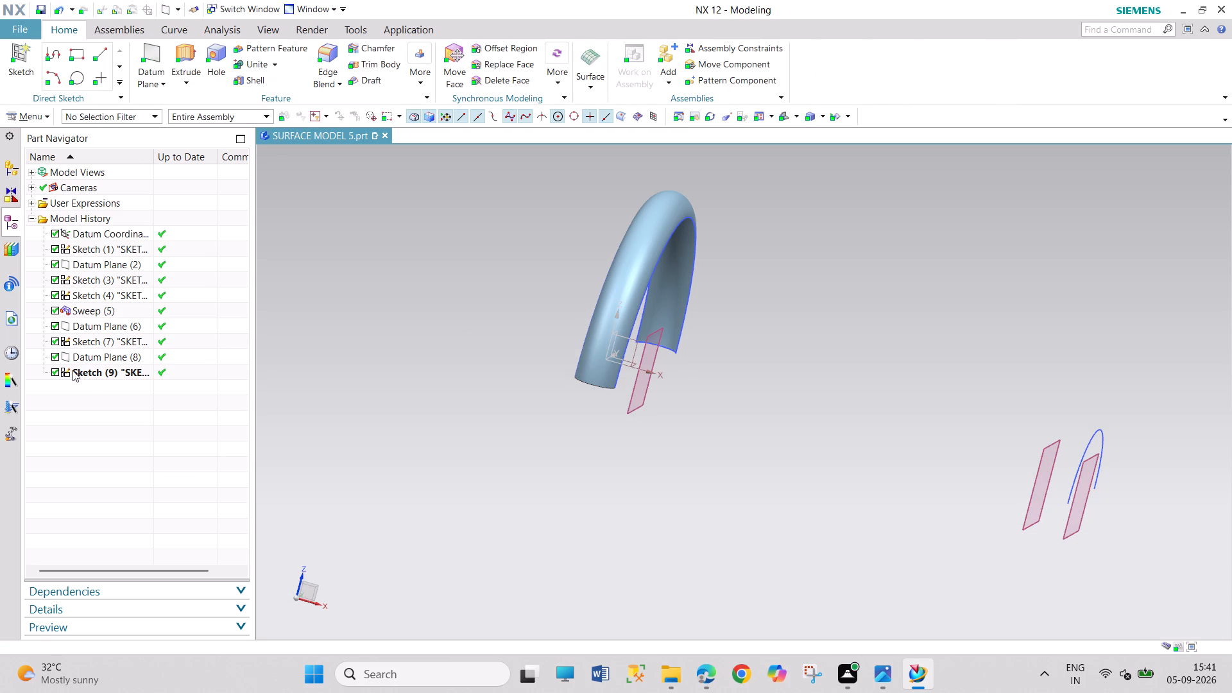
Reopen the empty XY-plane sketch and the 15 mm offset datum plane to check their definitions.
{"action": "double_click", "coordinate": [94, 368]}
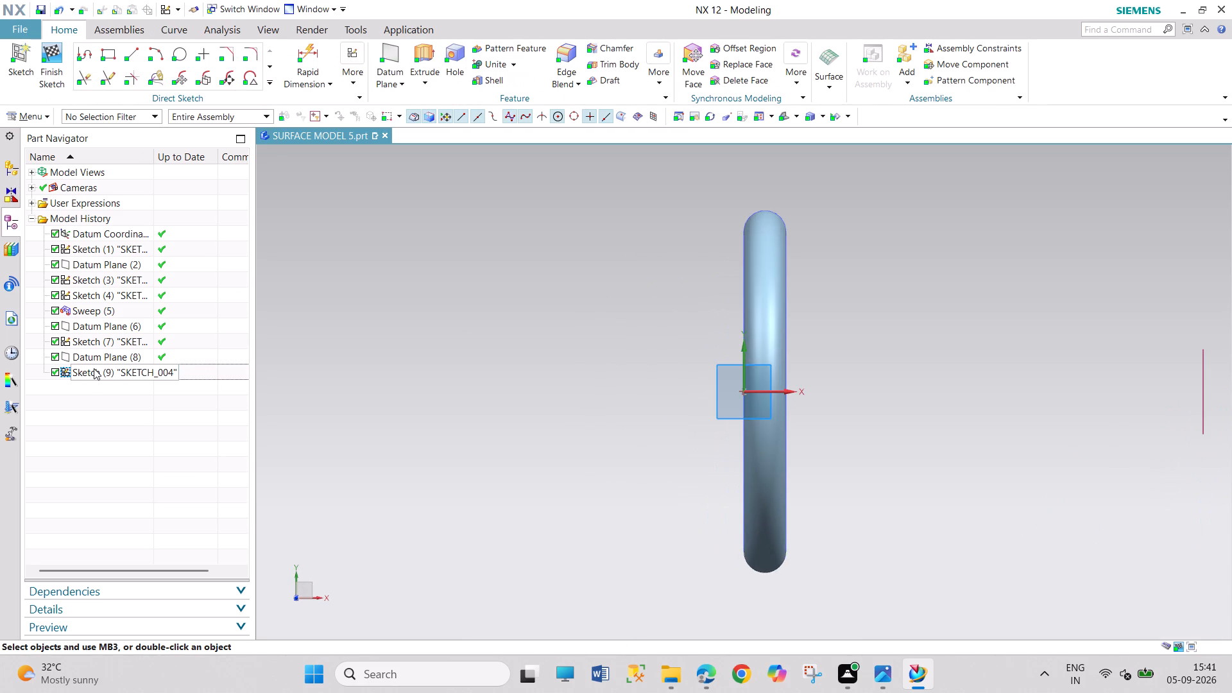
{"action": "double_click", "coordinate": [98, 355]}
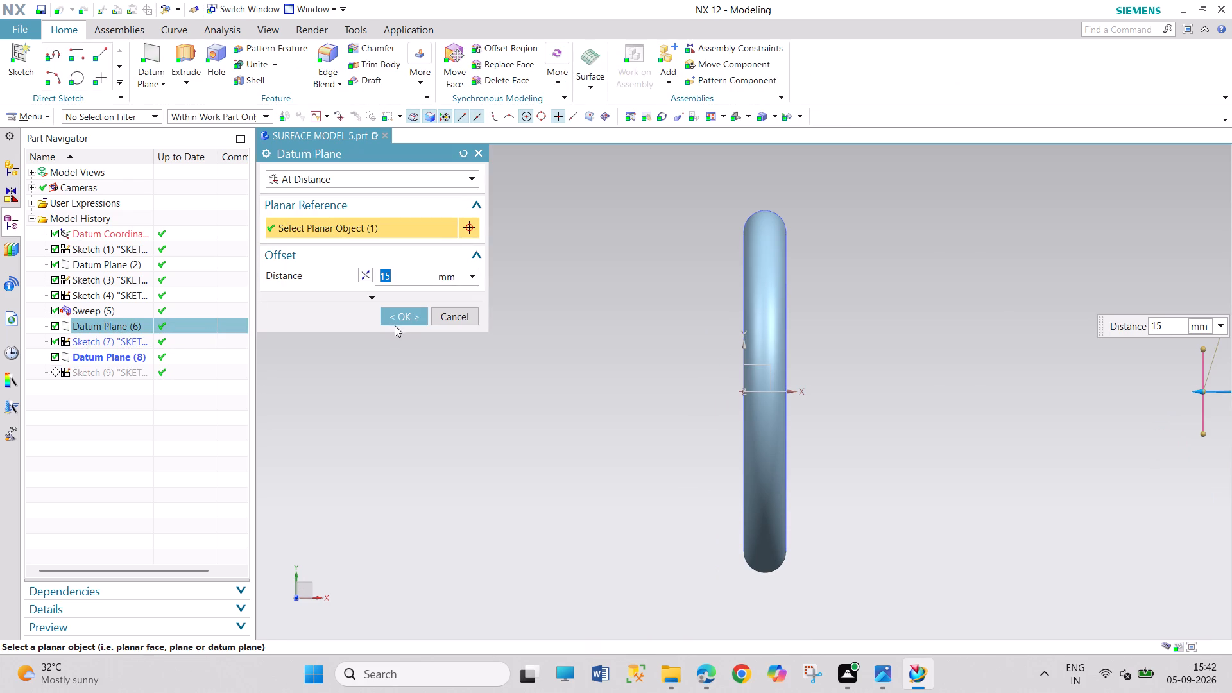
{"action": "left_click", "coordinate": [397, 321]}
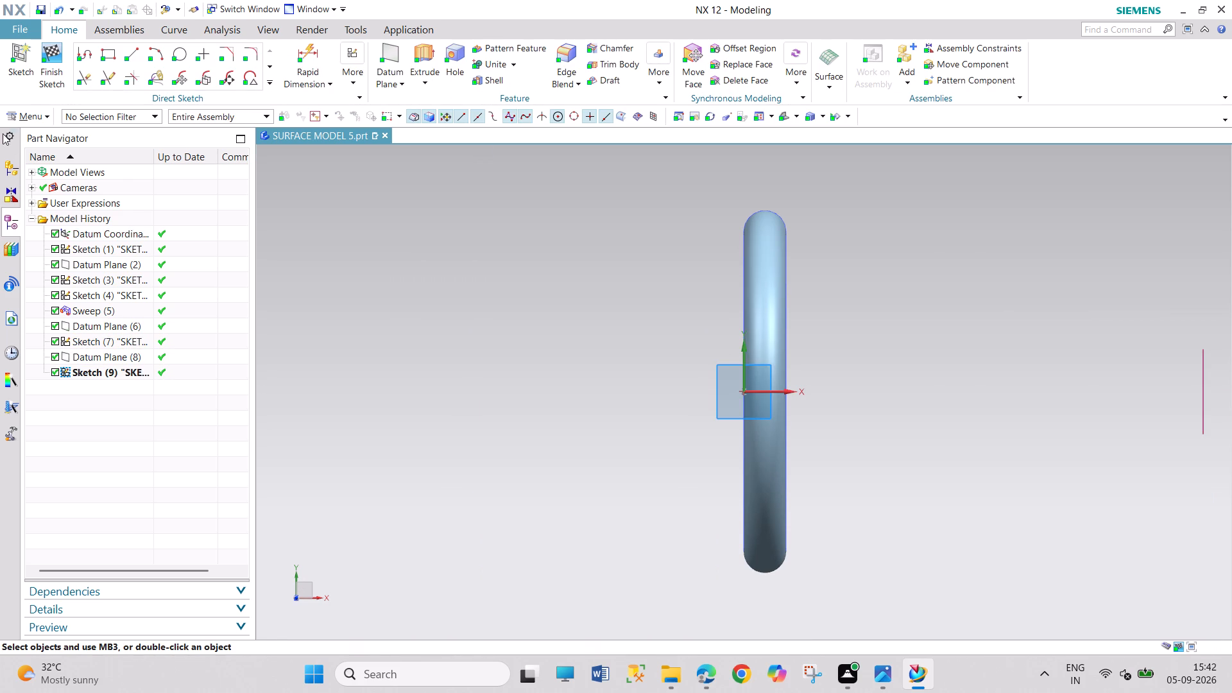
{"action": "left_click", "coordinate": [63, 45]}
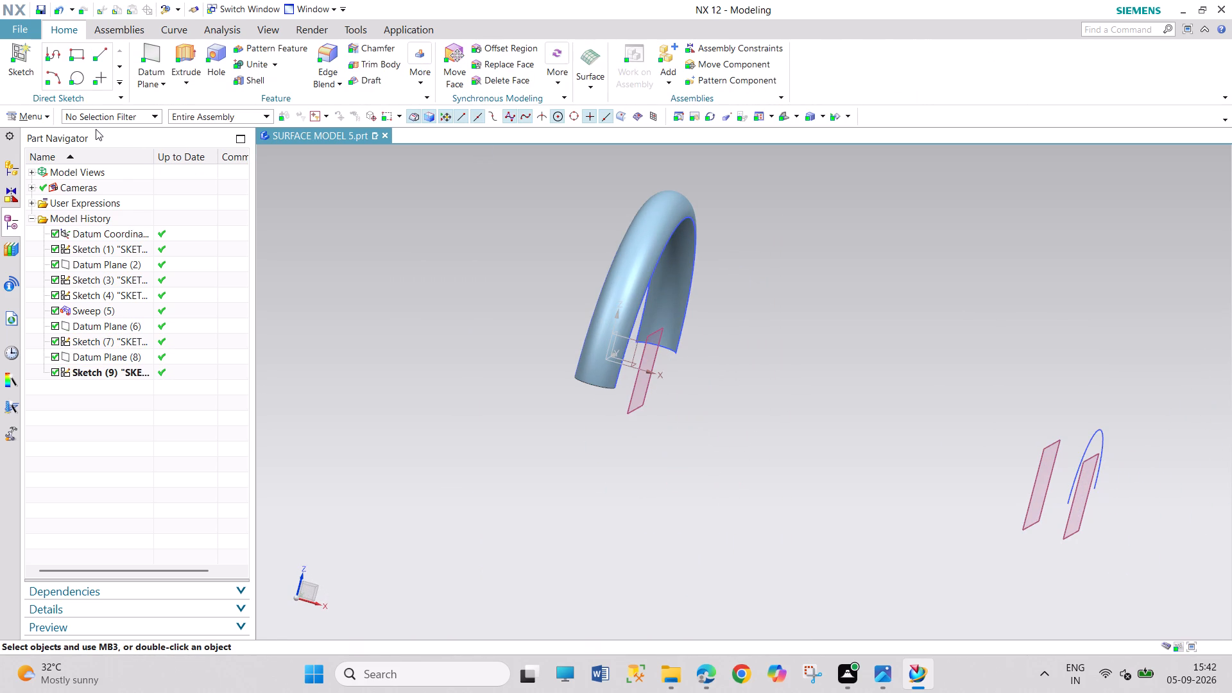
Create a sketch in the sketch task environment on the datum plane offset 15 mm from the 180 mm plane.
{"action": "left_click", "coordinate": [47, 111]}
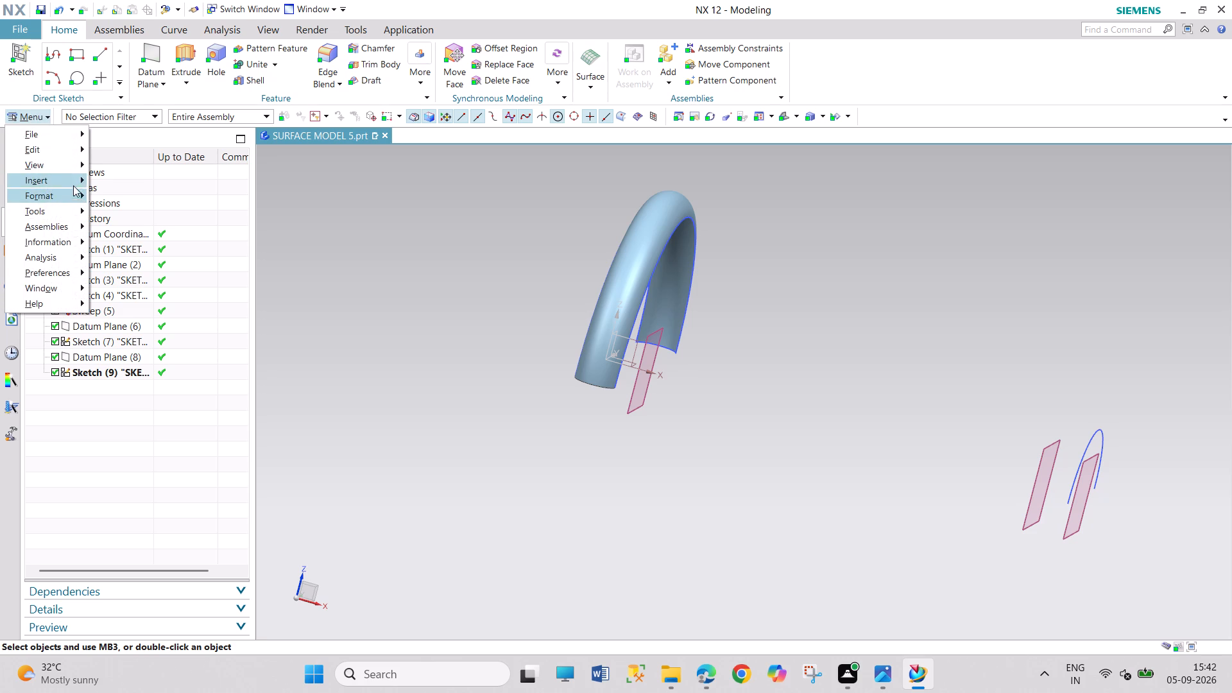
{"action": "left_click", "coordinate": [74, 177]}
{"action": "left_click", "coordinate": [121, 200]}
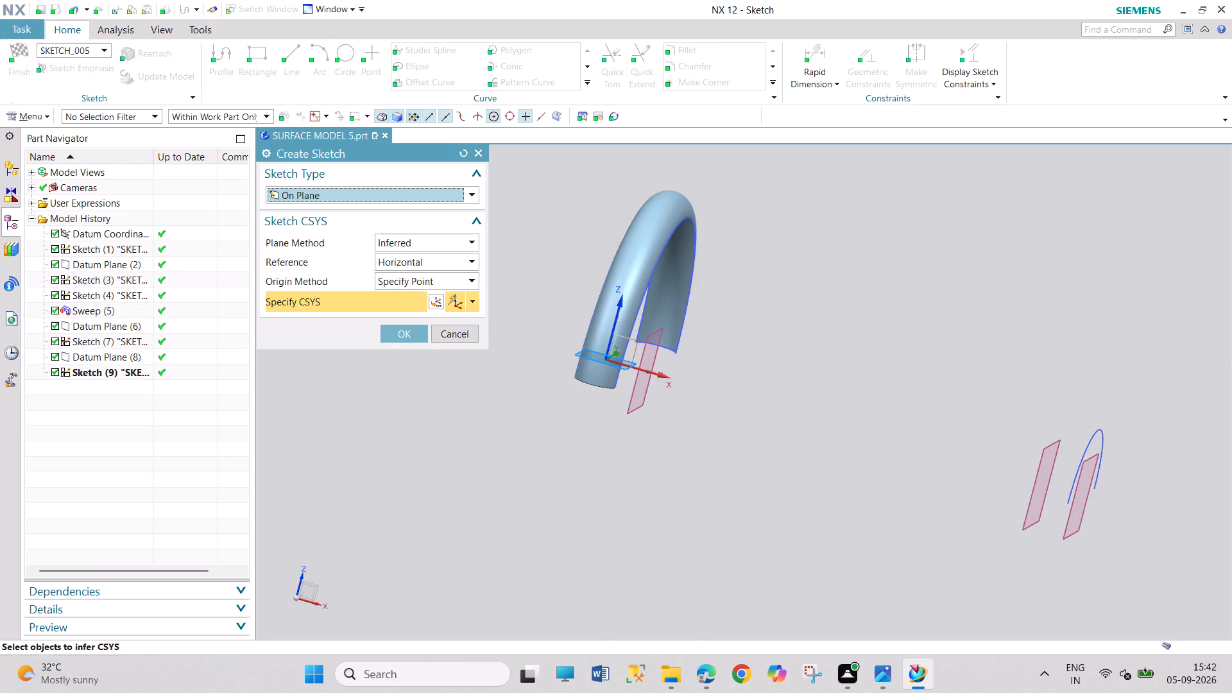
{"action": "left_click", "coordinate": [1029, 501]}
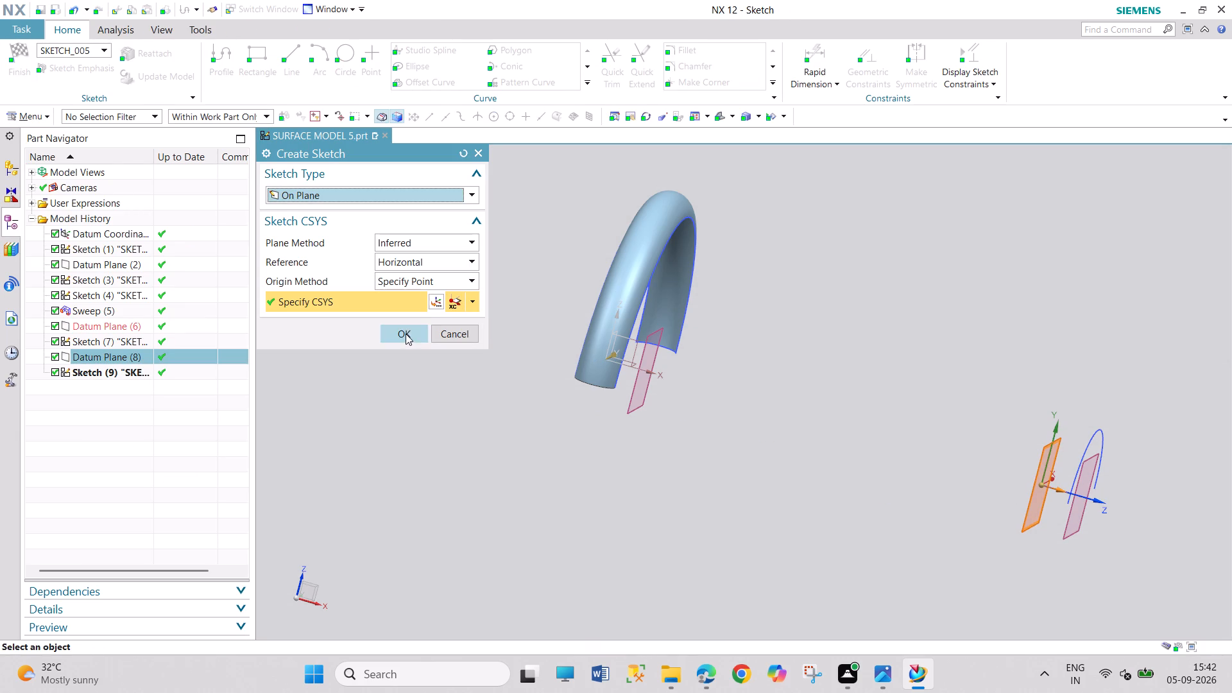
{"action": "left_click", "coordinate": [406, 334]}
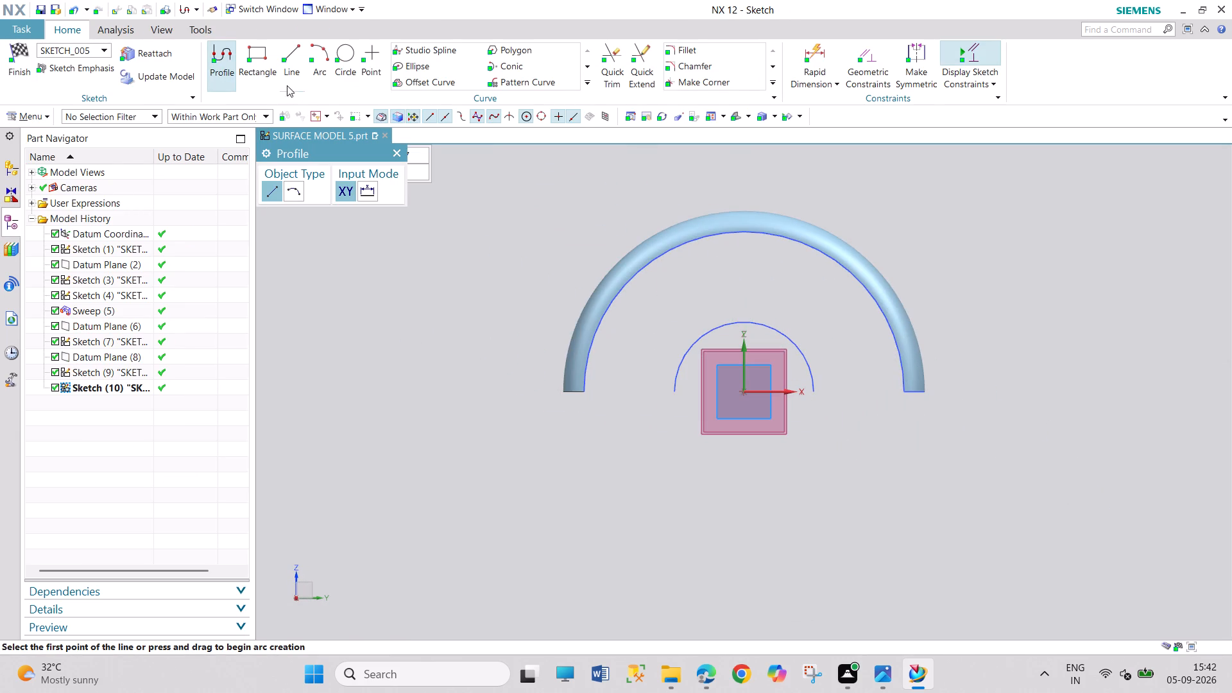
Draw an origin-centred arc with radius 25 mm and sweep angle 180° above the sketch X axis, and finish the sketch.
{"action": "left_click", "coordinate": [314, 62]}
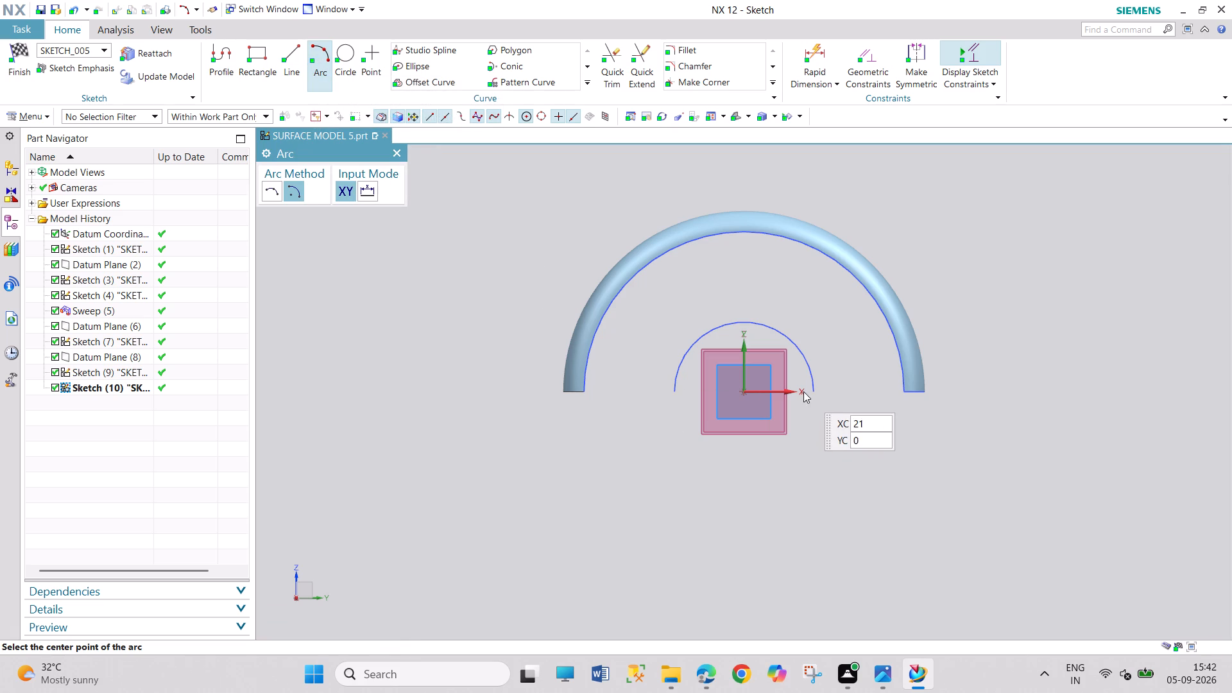
{"action": "left_click", "coordinate": [745, 391]}
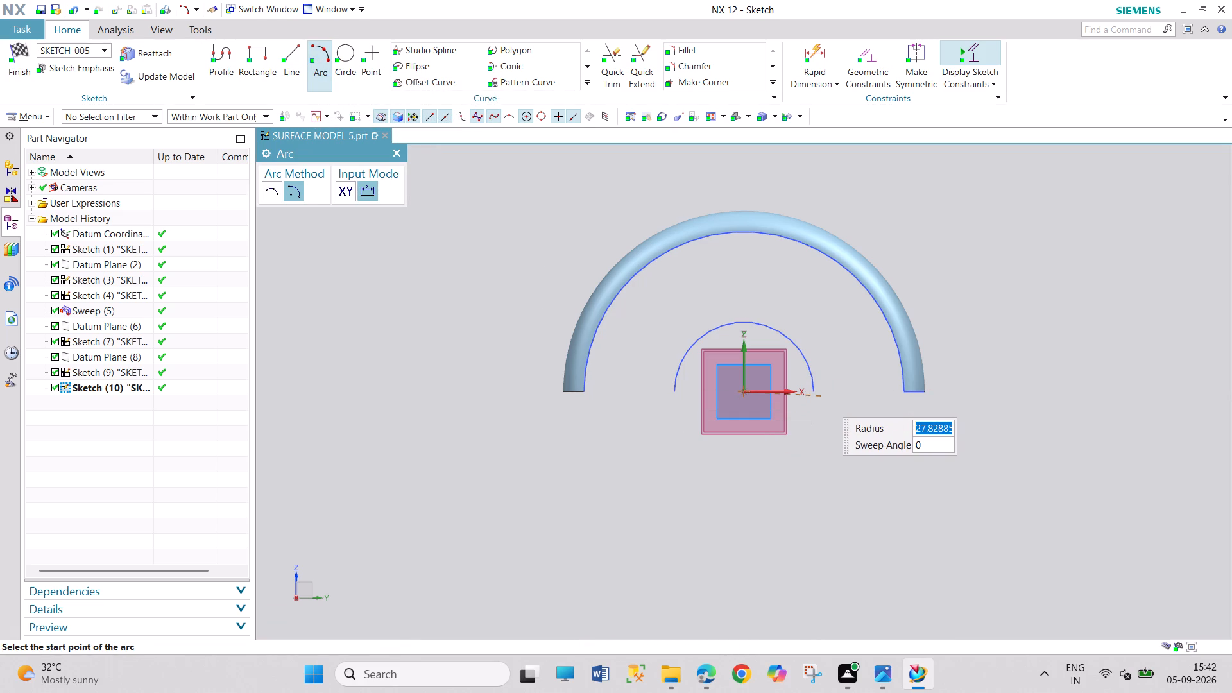
{"action": "key", "text": "2"}
{"action": "key", "text": "5"}
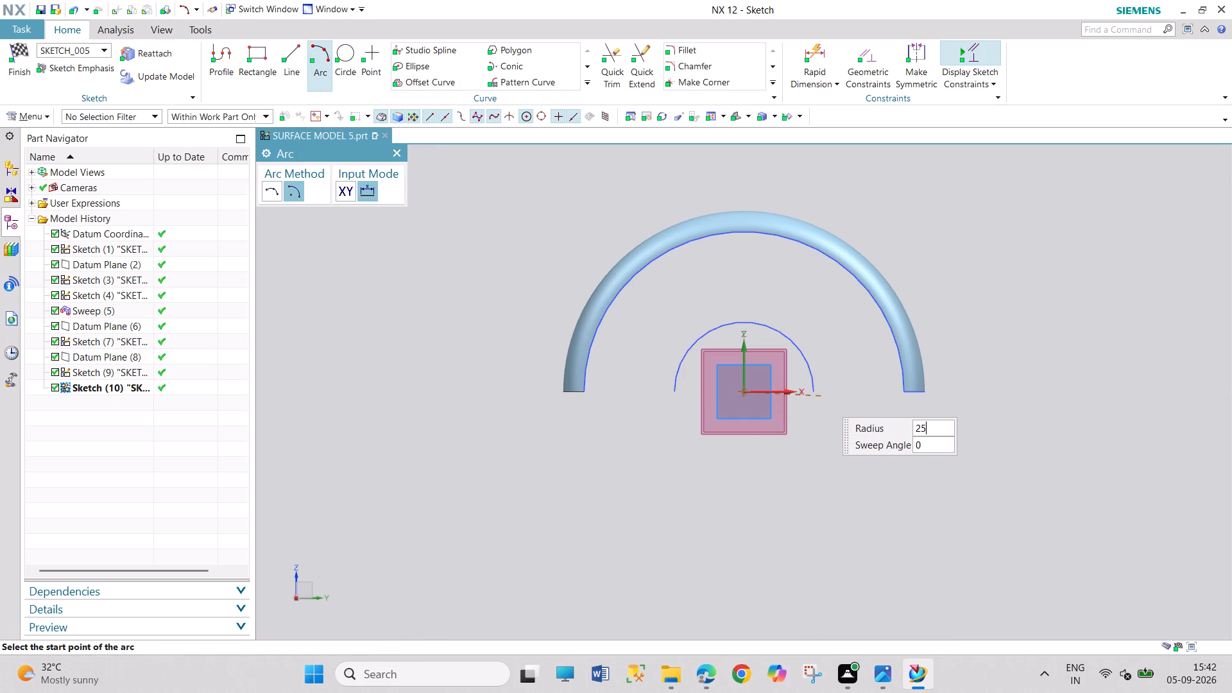
{"action": "key", "text": "Return"}
{"action": "type", "text": "180"}
{"action": "key", "text": "Return"}
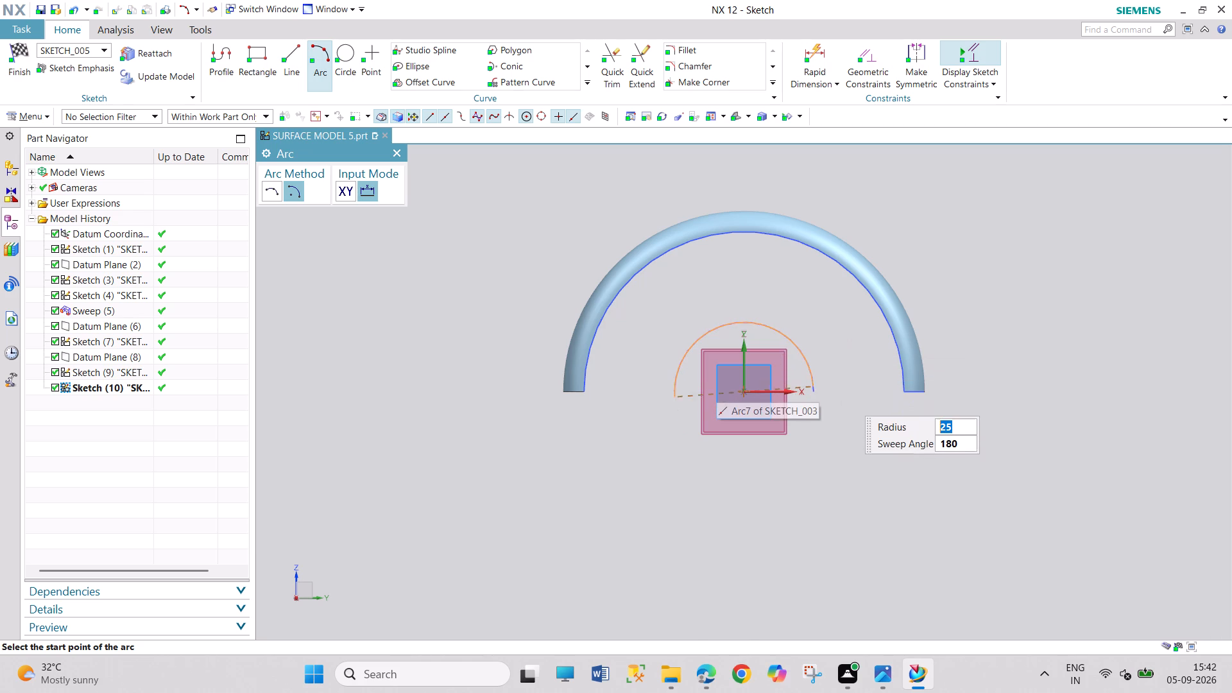
{"action": "left_click", "coordinate": [846, 393]}
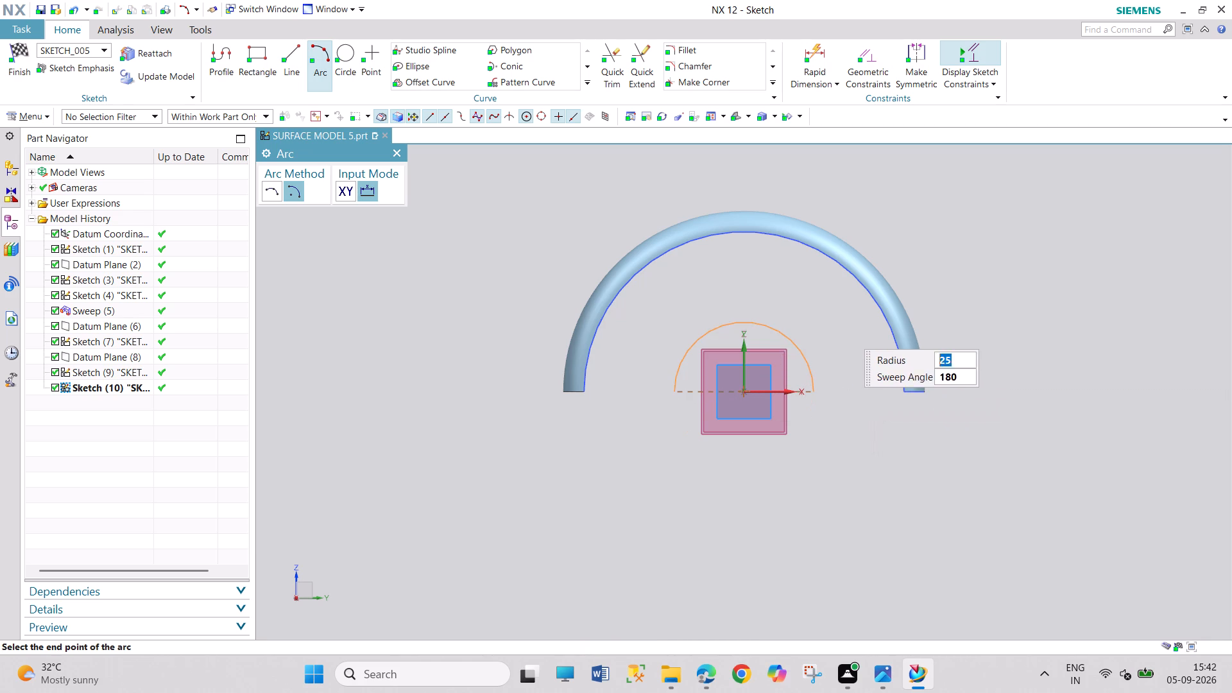
{"action": "left_click", "coordinate": [812, 304]}
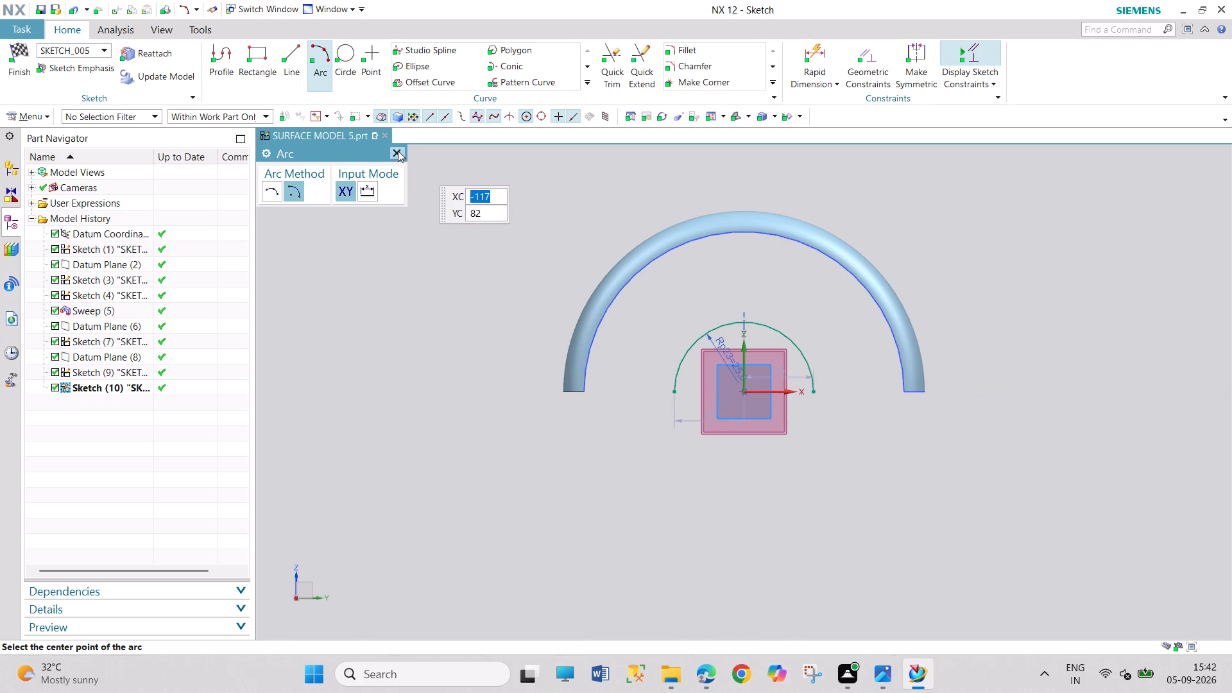
{"action": "left_click", "coordinate": [397, 150]}
{"action": "left_click", "coordinate": [13, 64]}
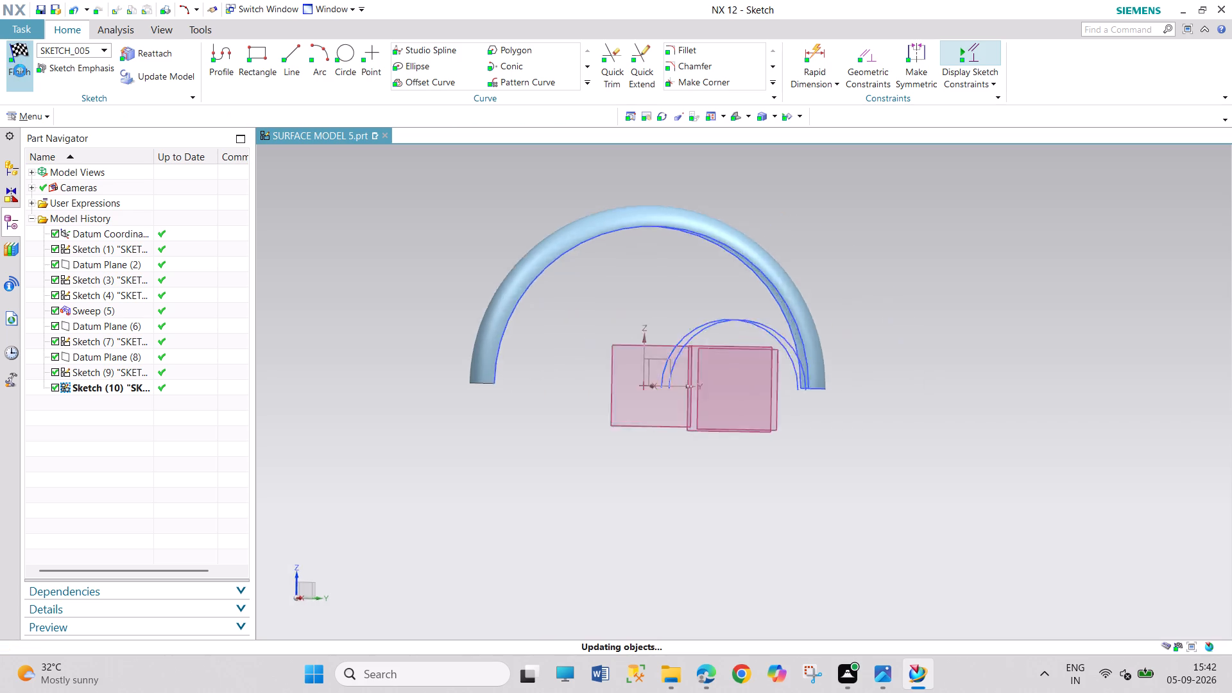
Create a sketch in the sketch task environment on the XY plane of the datum coordinate system.
{"action": "left_click", "coordinate": [43, 115]}
{"action": "left_click", "coordinate": [51, 181]}
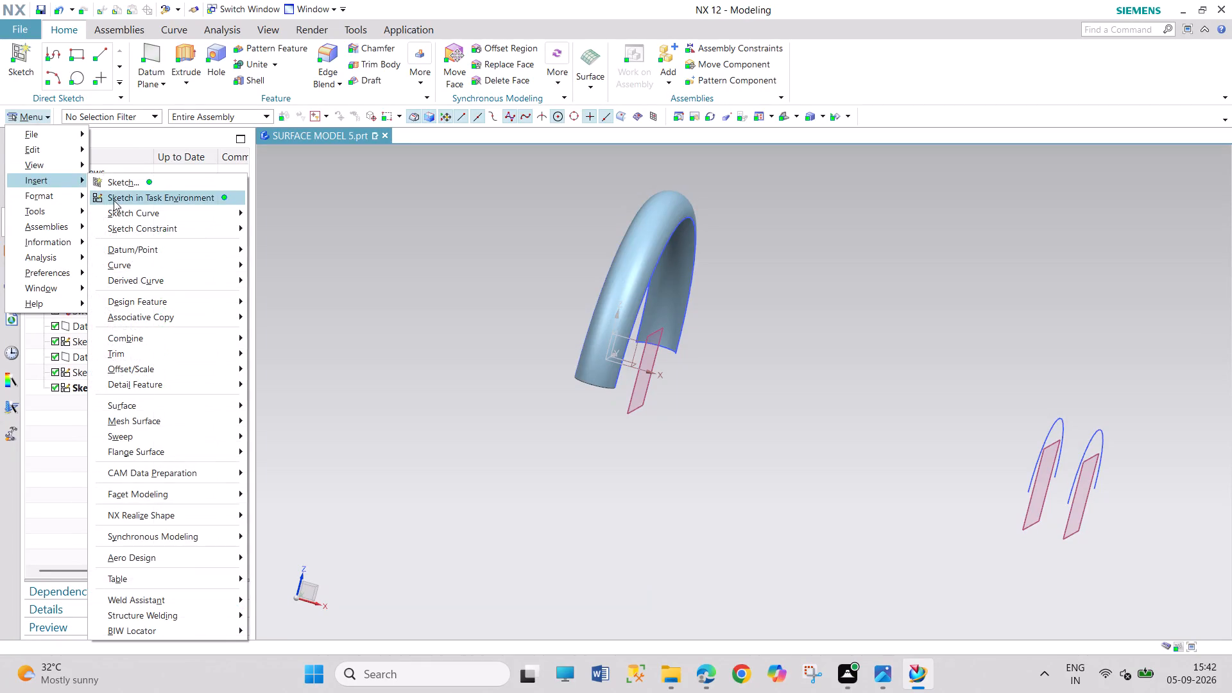
{"action": "left_click", "coordinate": [114, 200]}
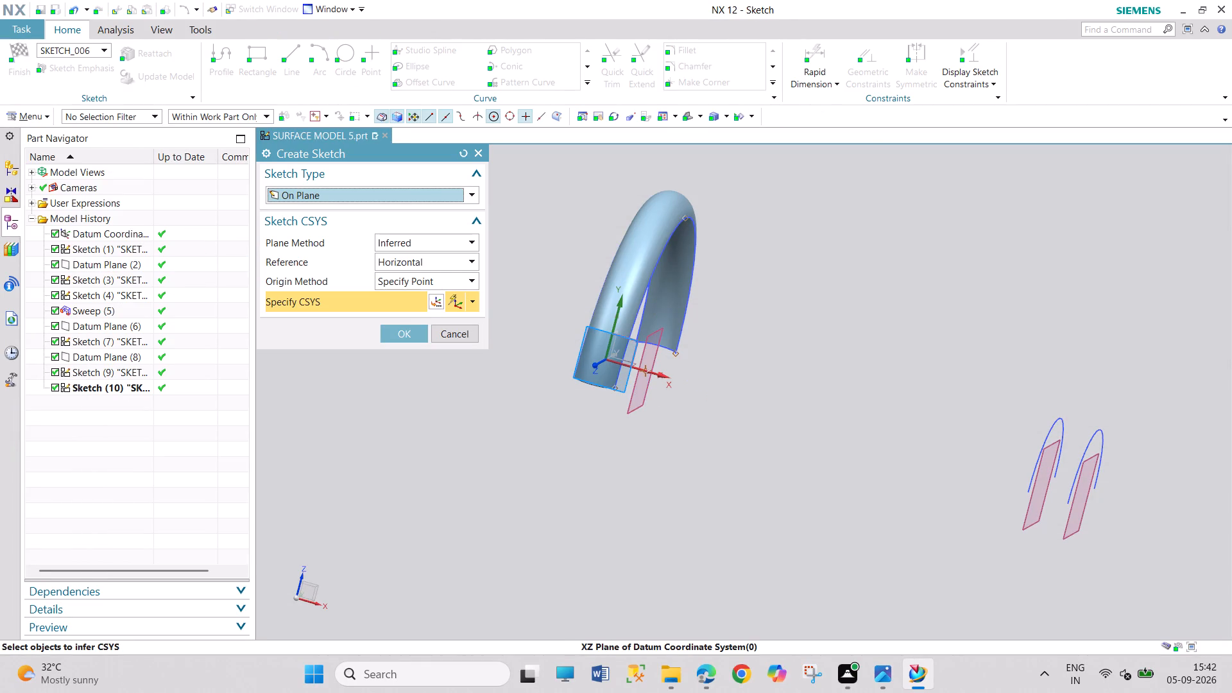
{"action": "left_click", "coordinate": [634, 369]}
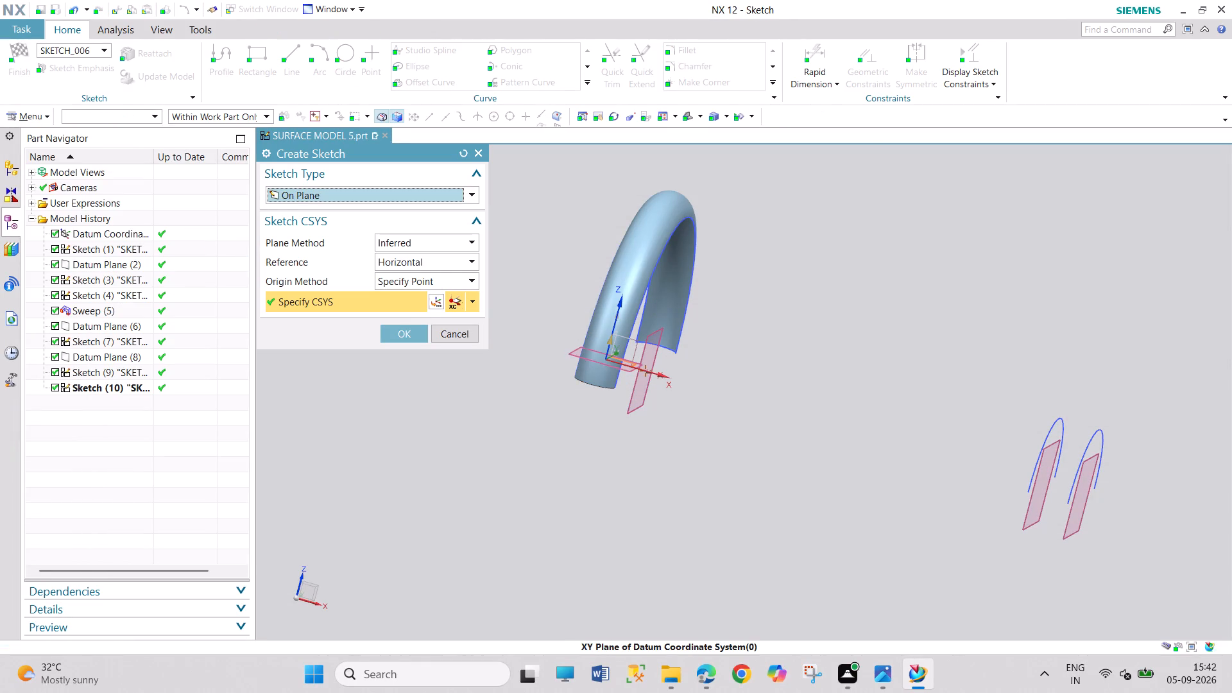
{"action": "left_click", "coordinate": [386, 327]}
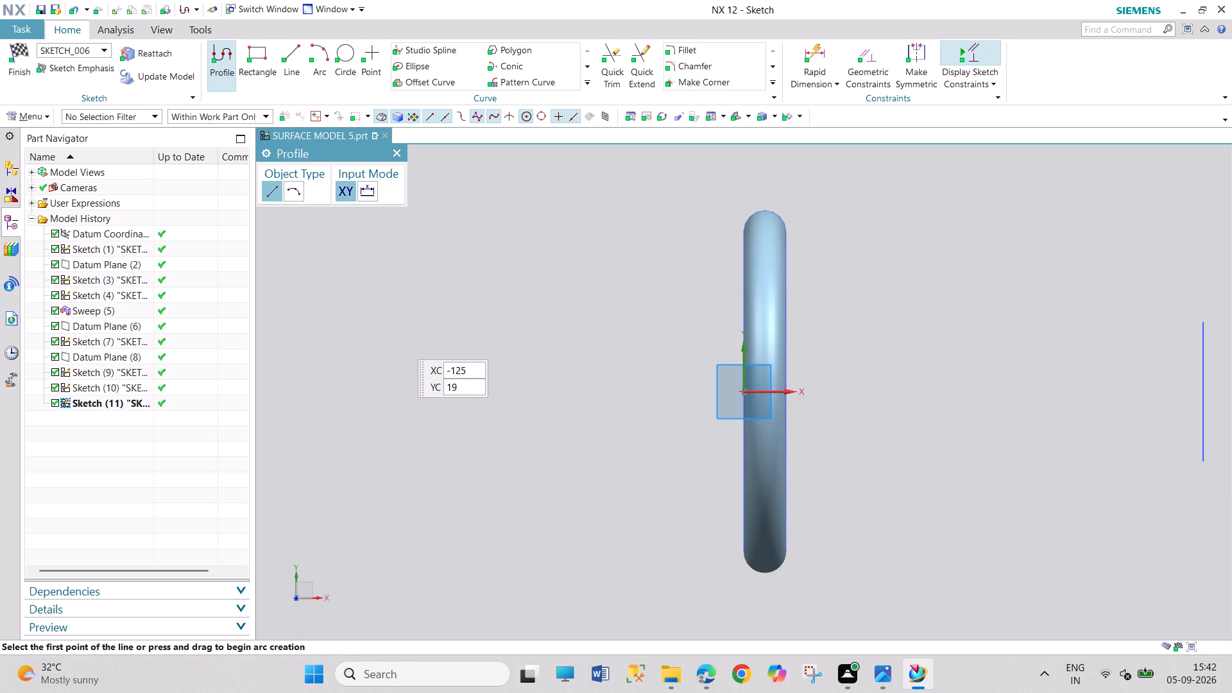
Project the two 25 mm arcs from the offset datum planes into the XY-plane sketch with Project Curve.
{"action": "scroll", "coordinate": [1229, 384], "scroll_direction": "up", "scroll_amount": 1}
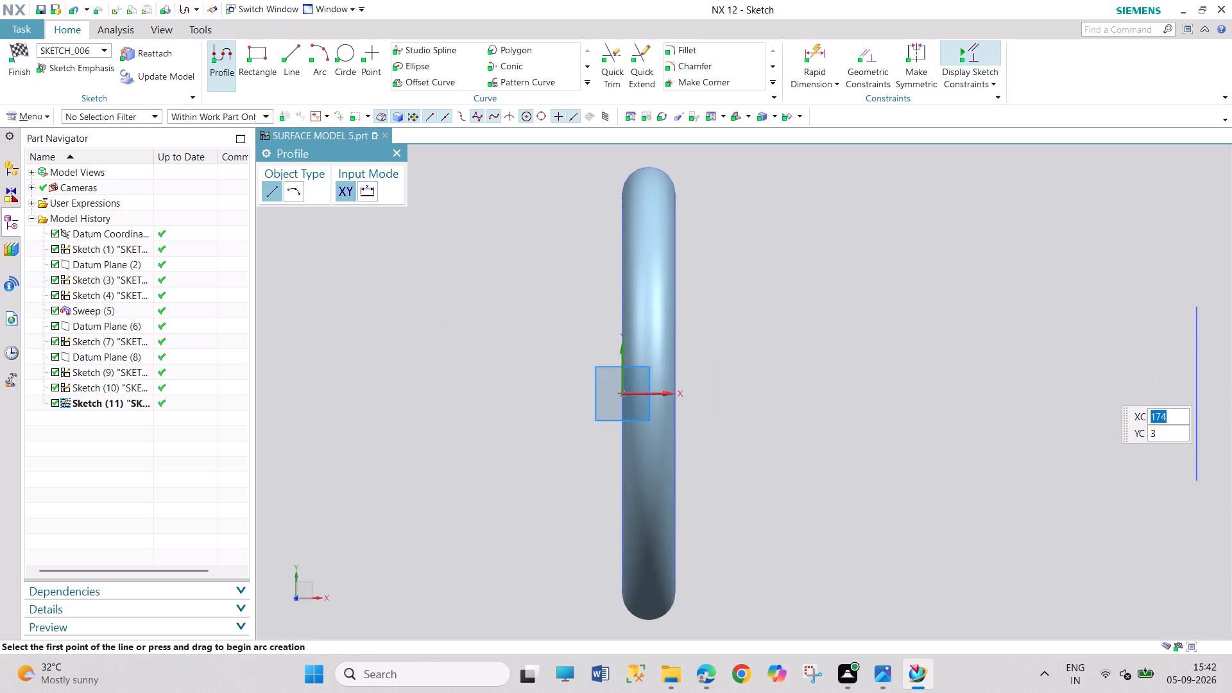
{"action": "scroll", "coordinate": [1229, 384], "scroll_direction": "down", "scroll_amount": 6}
{"action": "scroll", "coordinate": [1186, 411], "scroll_direction": "up", "scroll_amount": 2}
{"action": "scroll", "coordinate": [1186, 411], "scroll_direction": "down", "scroll_amount": 6}
{"action": "scroll", "coordinate": [1231, 416], "scroll_direction": "up", "scroll_amount": 3}
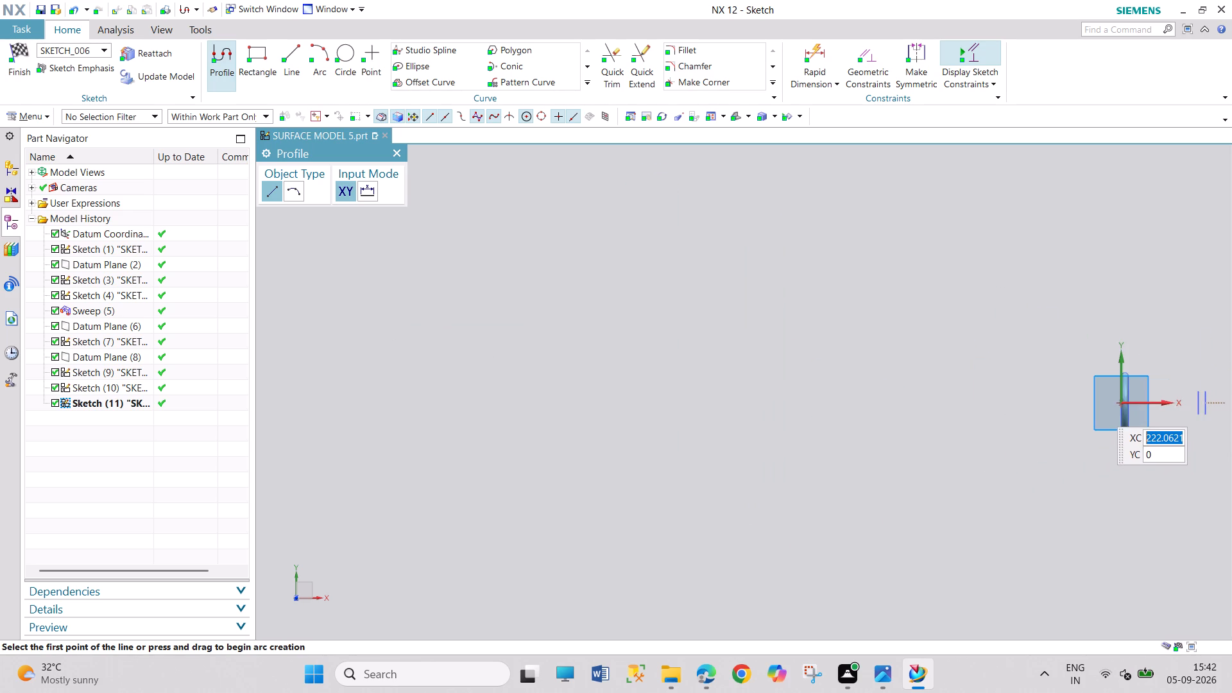
{"action": "scroll", "coordinate": [1225, 406], "scroll_direction": "up", "scroll_amount": 9}
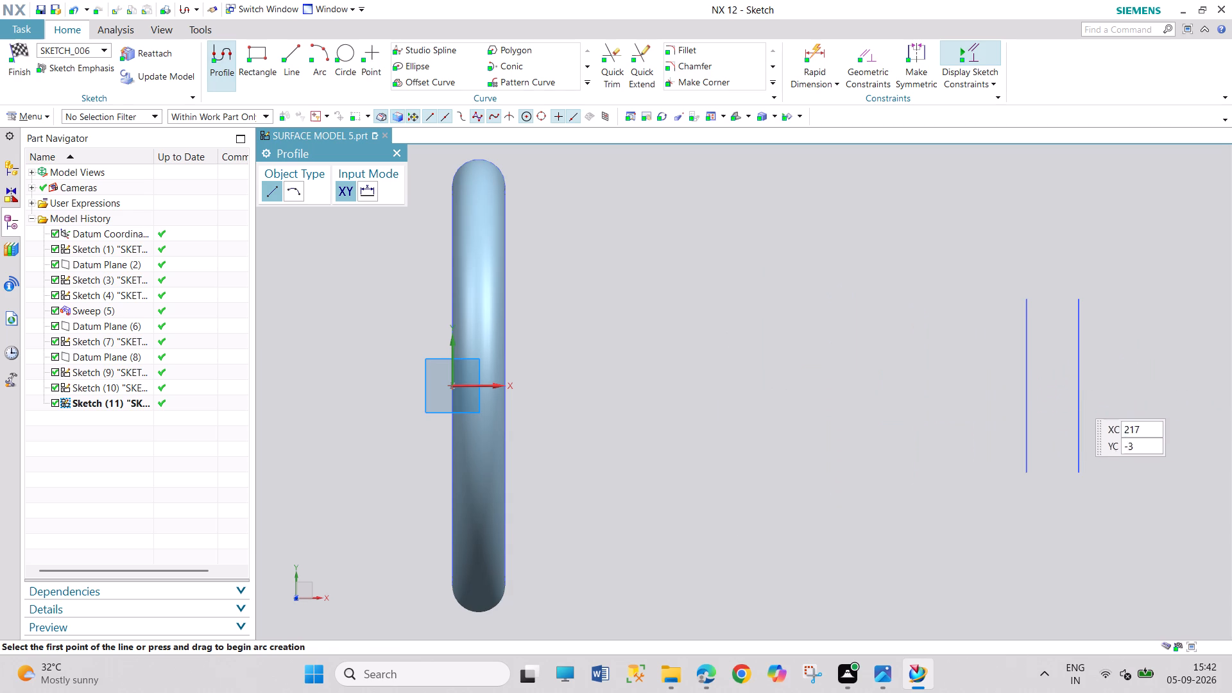
{"action": "left_click", "coordinate": [591, 85]}
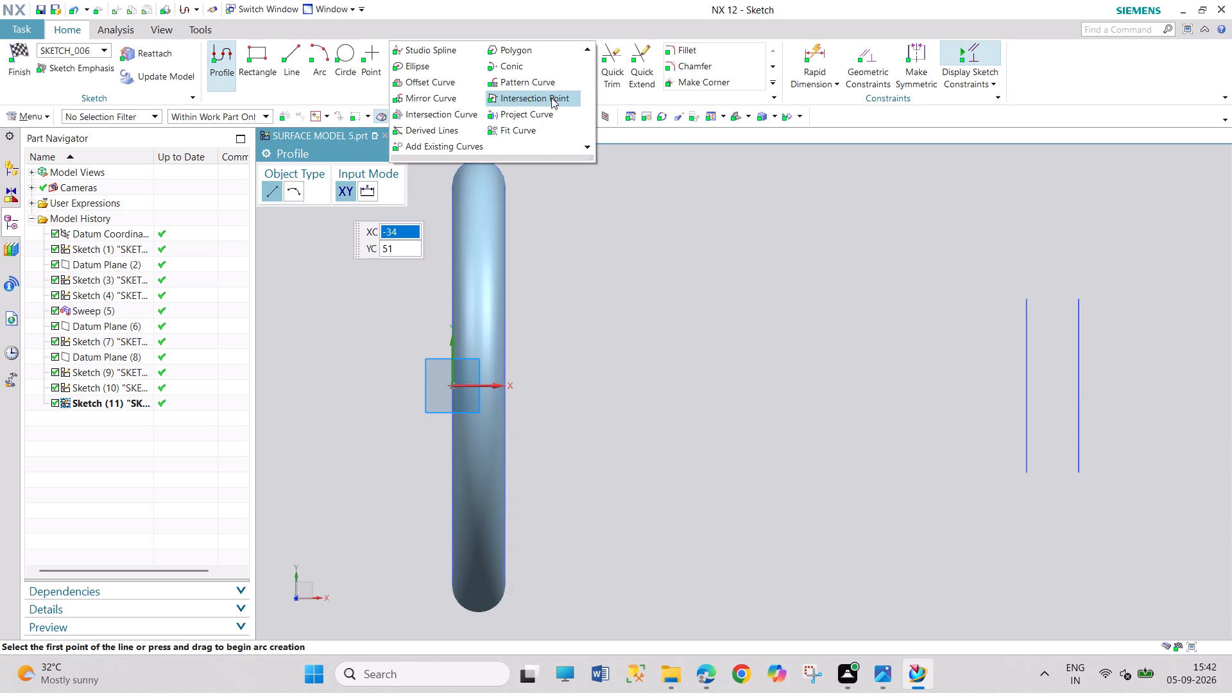
{"action": "left_click", "coordinate": [541, 112]}
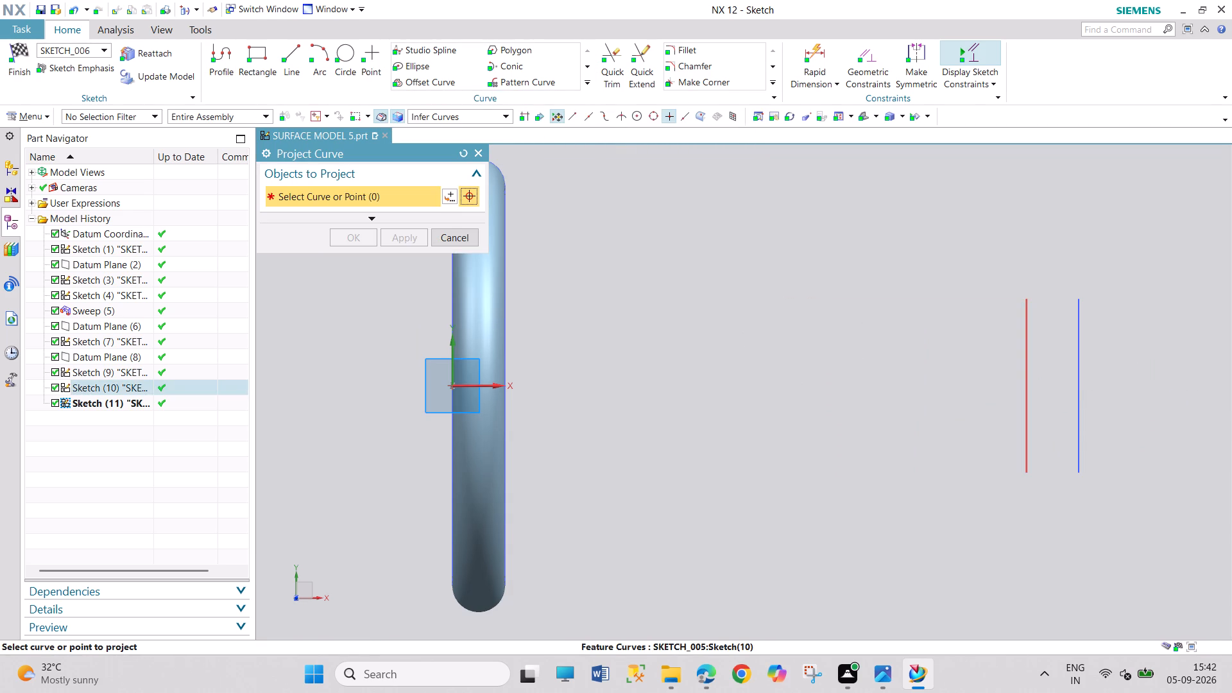
{"action": "left_click", "coordinate": [1024, 338]}
{"action": "left_click", "coordinate": [1074, 336]}
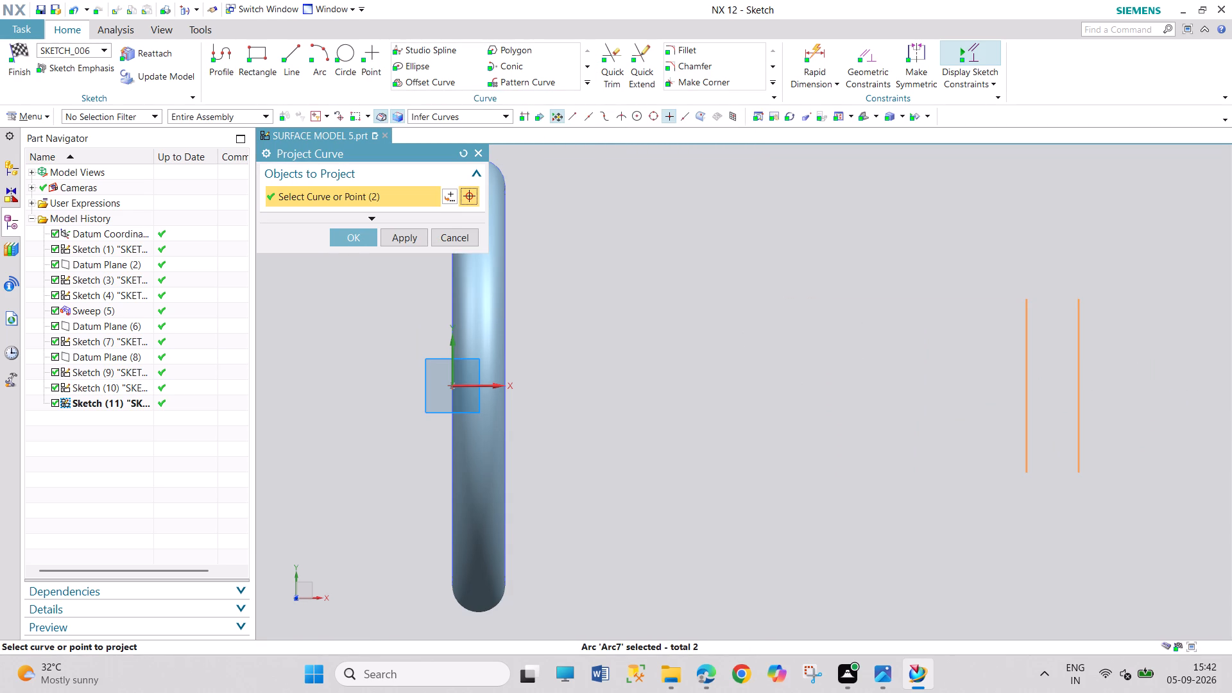
{"action": "left_click", "coordinate": [352, 235]}
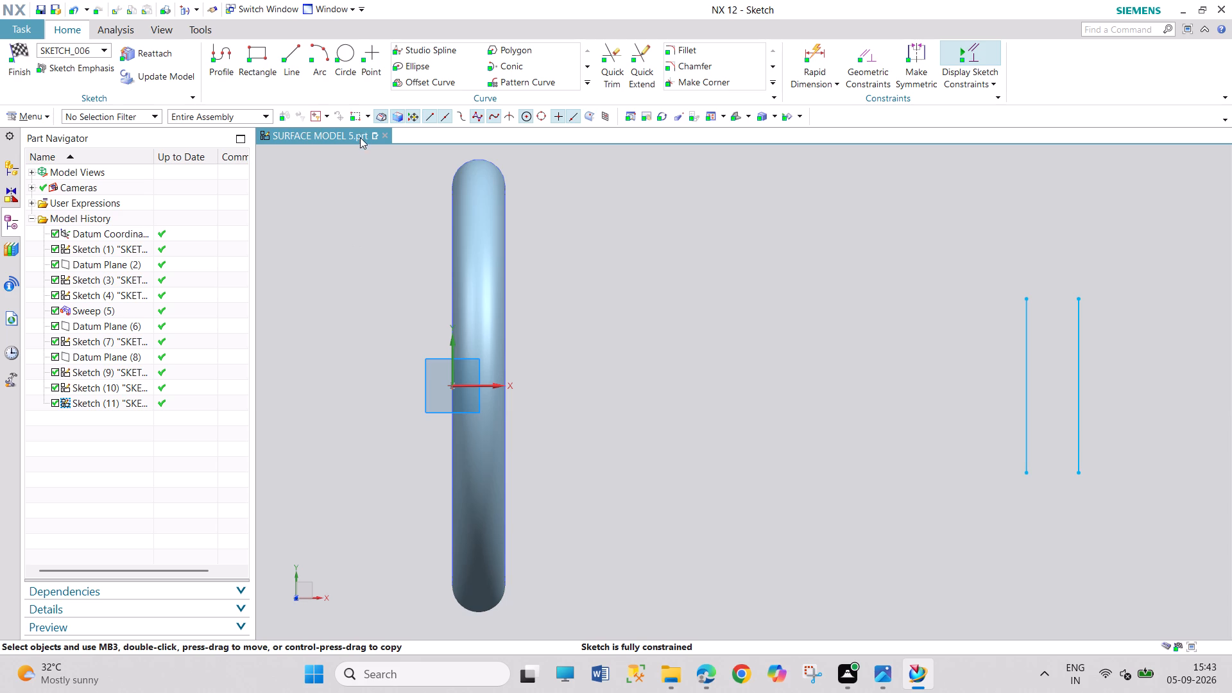
Draw a circle with diameter 15 mm through the positive-Y endpoints of the two projected lines.
{"action": "left_click", "coordinate": [321, 64]}
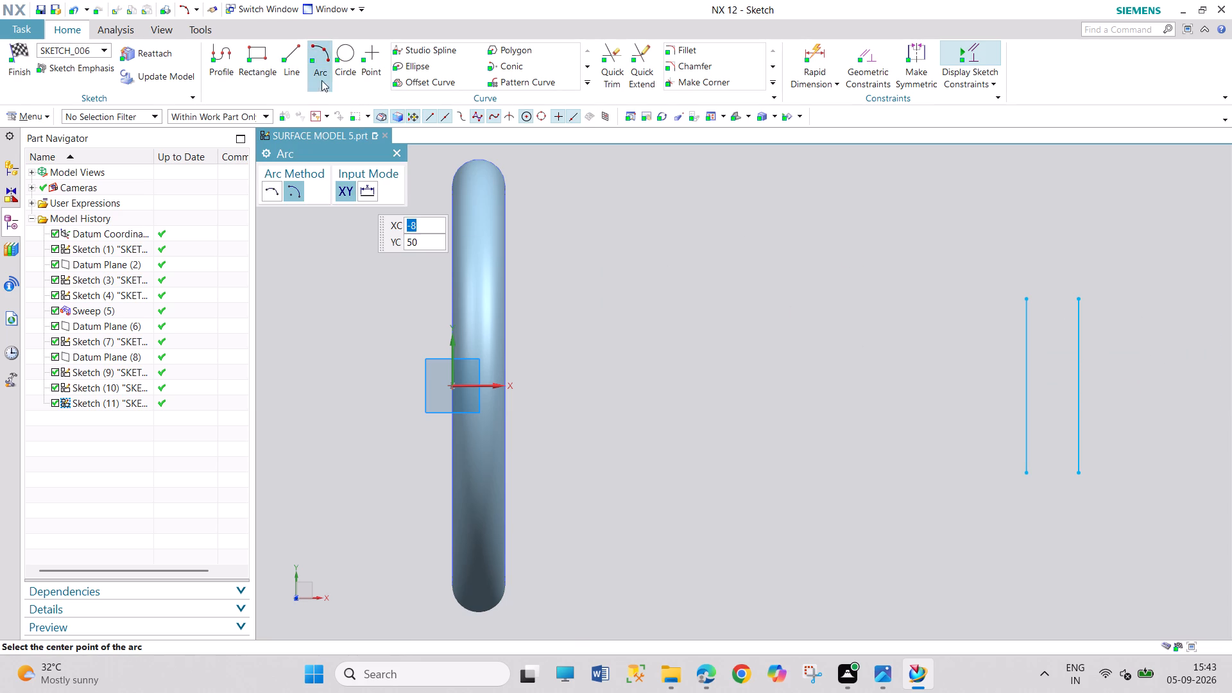
{"action": "left_click", "coordinate": [337, 73]}
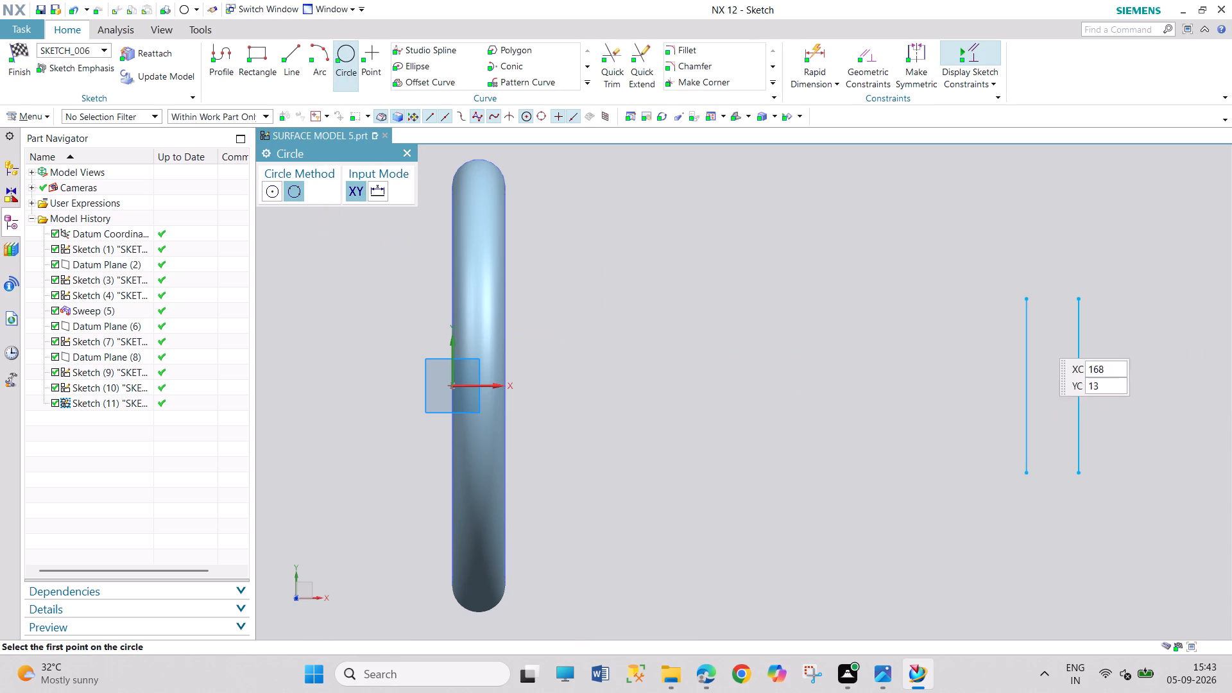
{"action": "left_click", "coordinate": [1079, 299]}
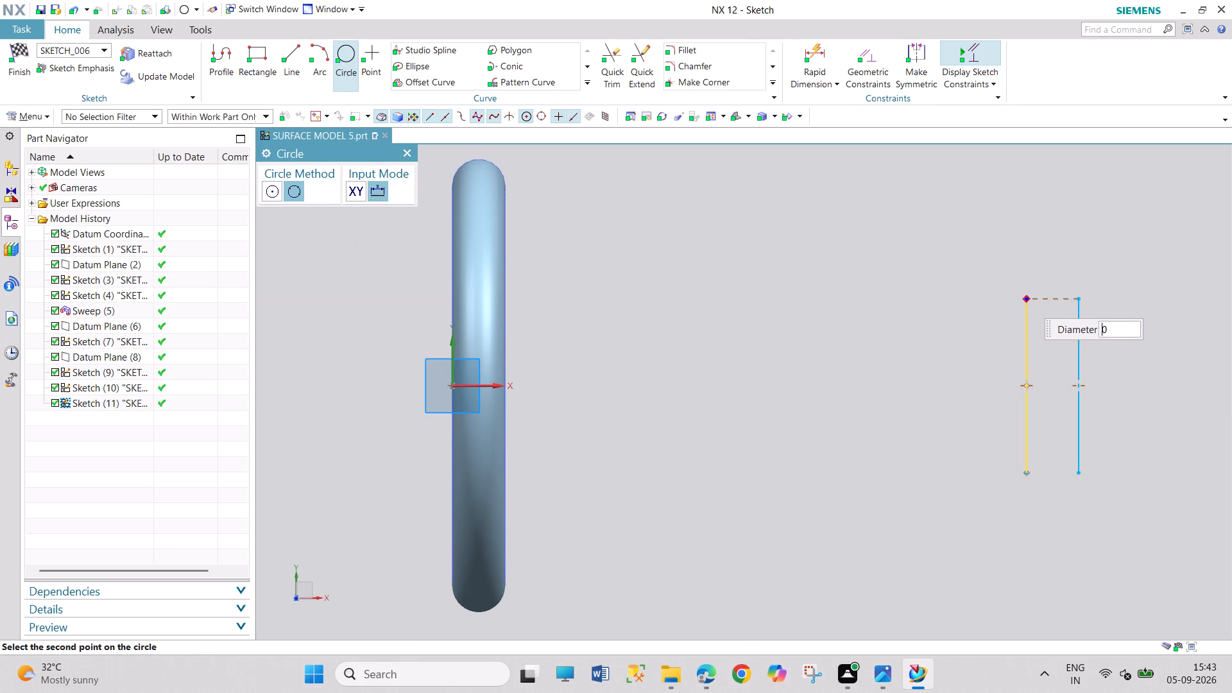
{"action": "left_click", "coordinate": [1023, 297]}
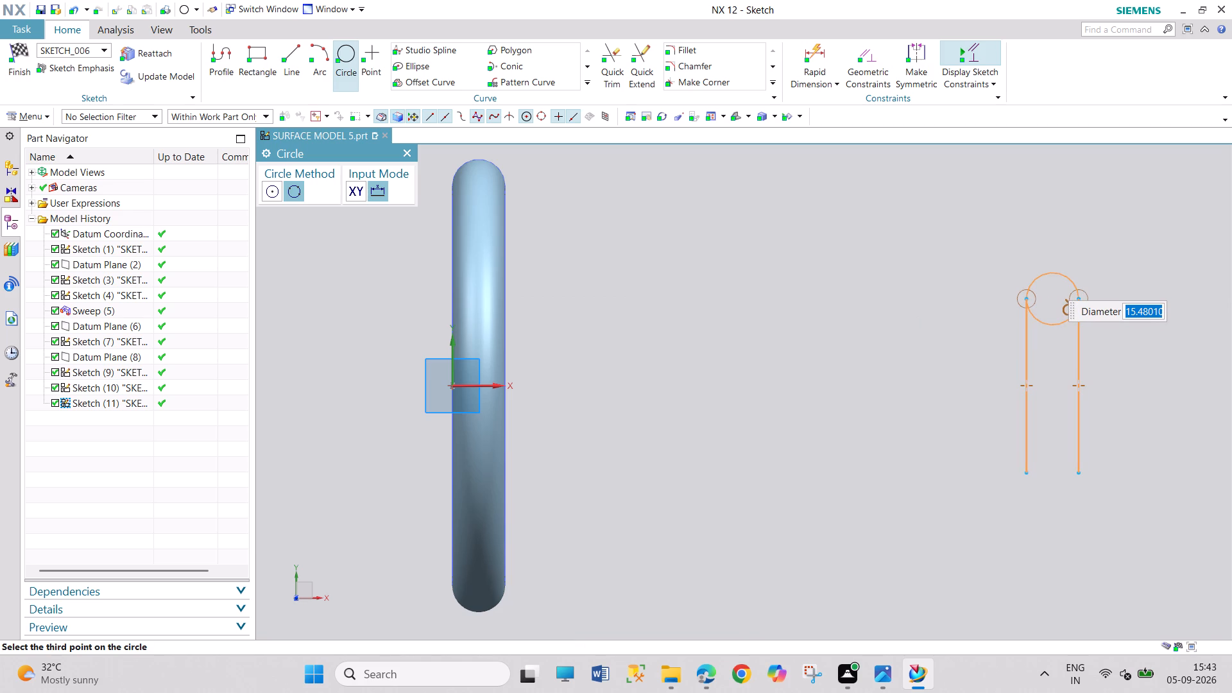
{"action": "type", "text": "15"}
{"action": "key", "text": "Return"}
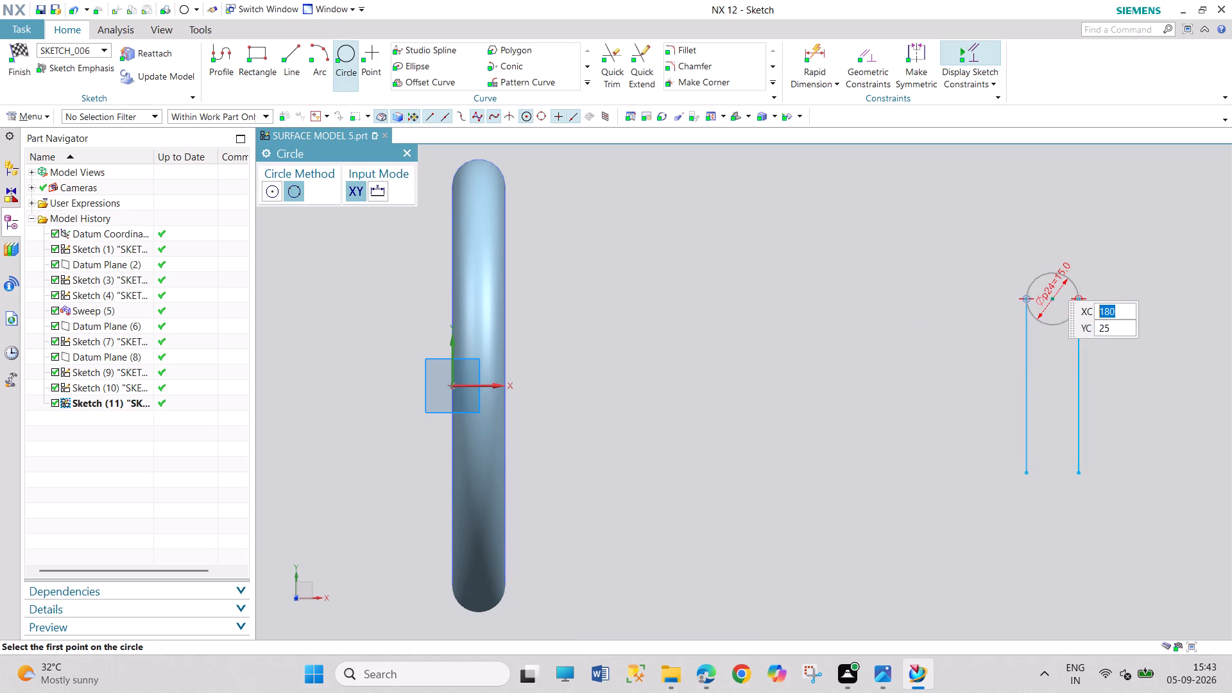
{"action": "left_click", "coordinate": [402, 151]}
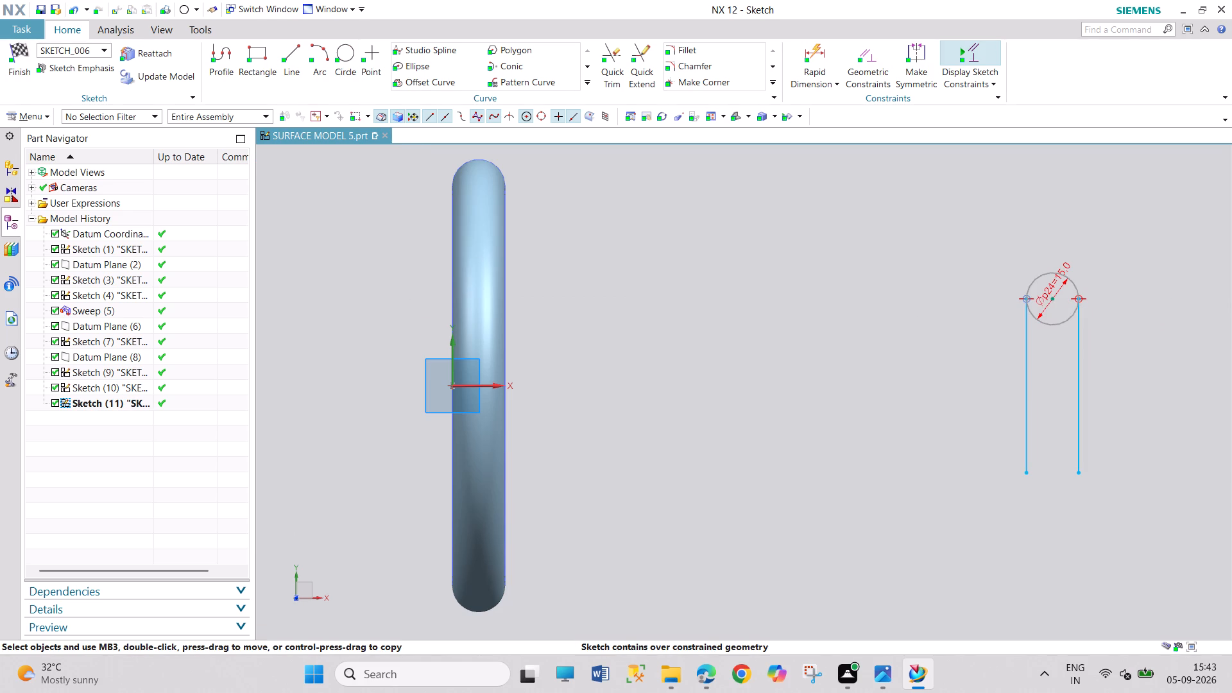
Delete the overconstraining diameter dimension from the 15 mm circle.
{"action": "right_click", "coordinate": [1065, 263]}
{"action": "left_click", "coordinate": [1092, 435]}
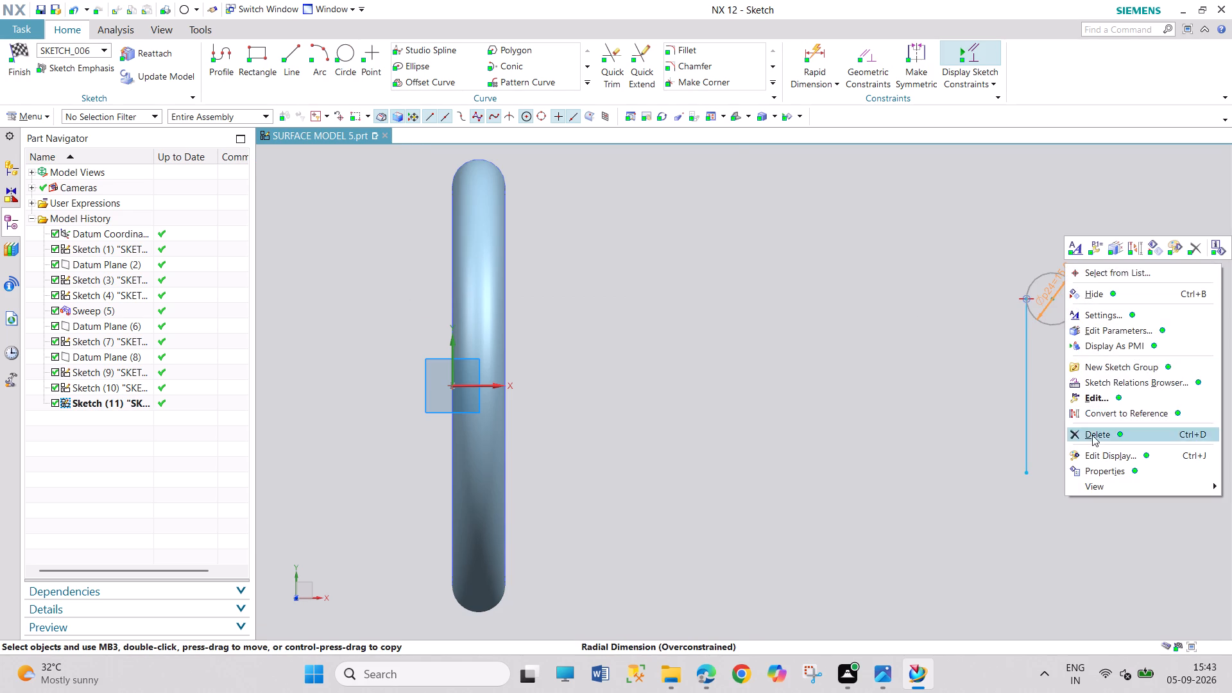
{"action": "left_click", "coordinate": [608, 361]}
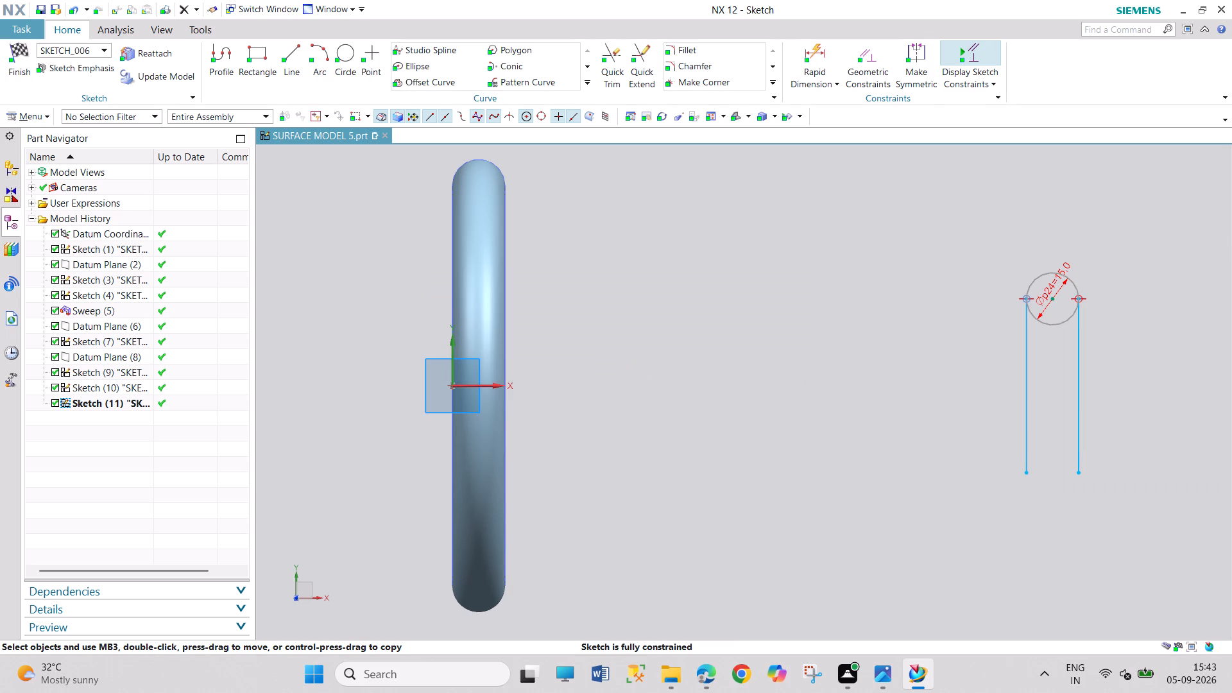
Trim away the half of the circle between the two projected lines with Quick Trim, keeping the outer semicircle.
{"action": "left_click", "coordinate": [615, 44]}
{"action": "left_click", "coordinate": [1057, 323]}
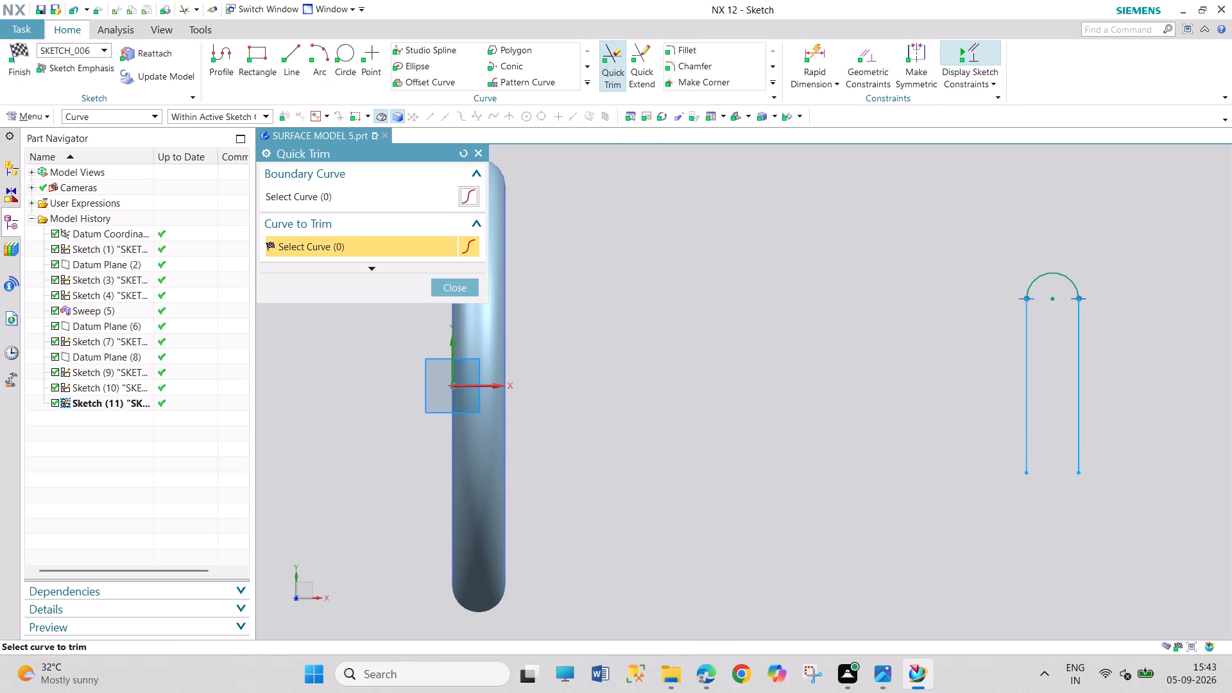
{"action": "left_click", "coordinate": [449, 290]}
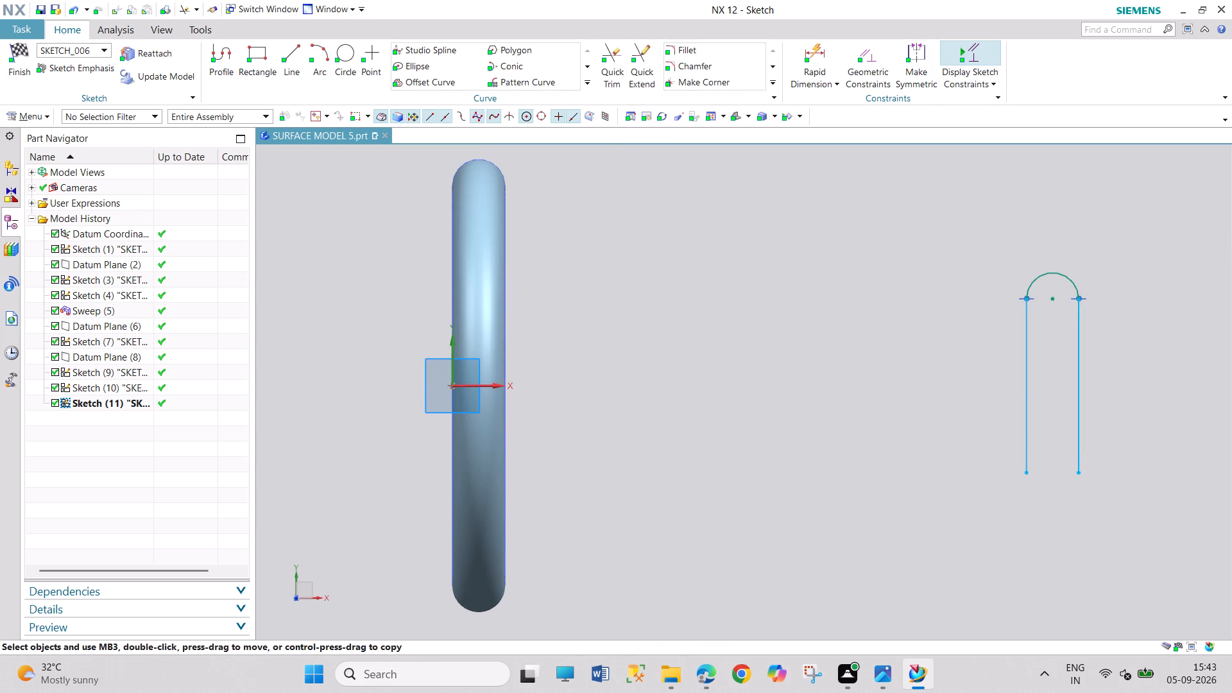
Convert both projected lines to reference and finish the sketch.
{"action": "right_click", "coordinate": [1022, 382]}
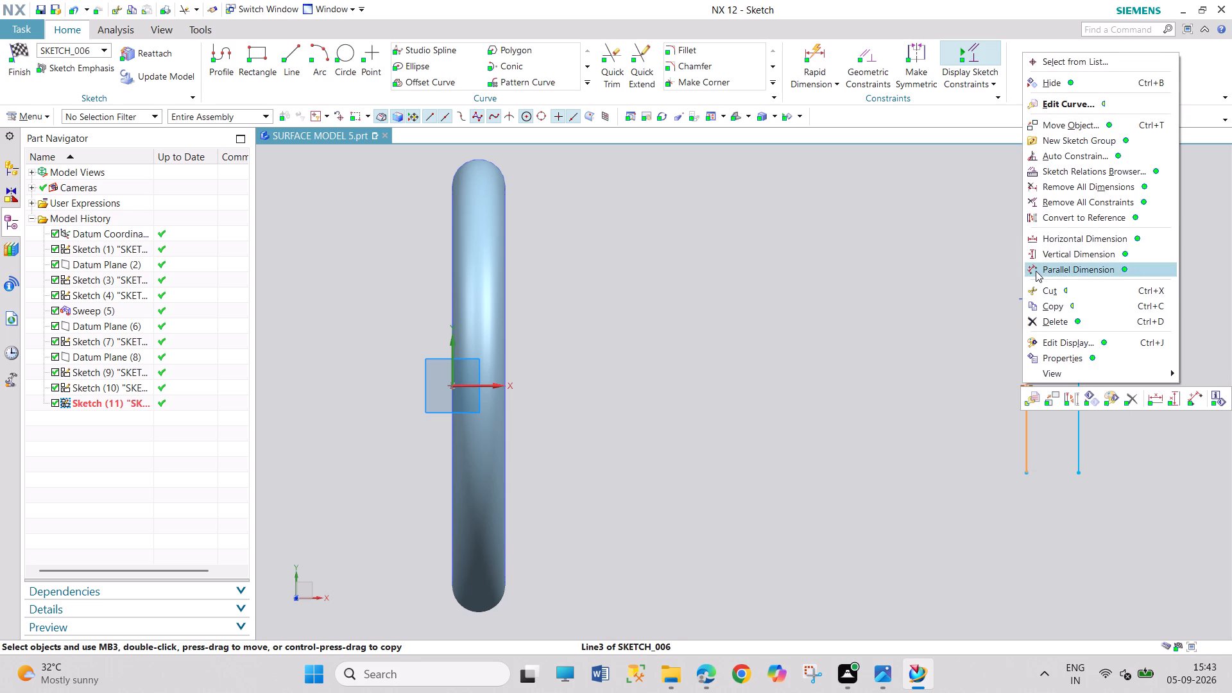
{"action": "left_click", "coordinate": [1045, 223]}
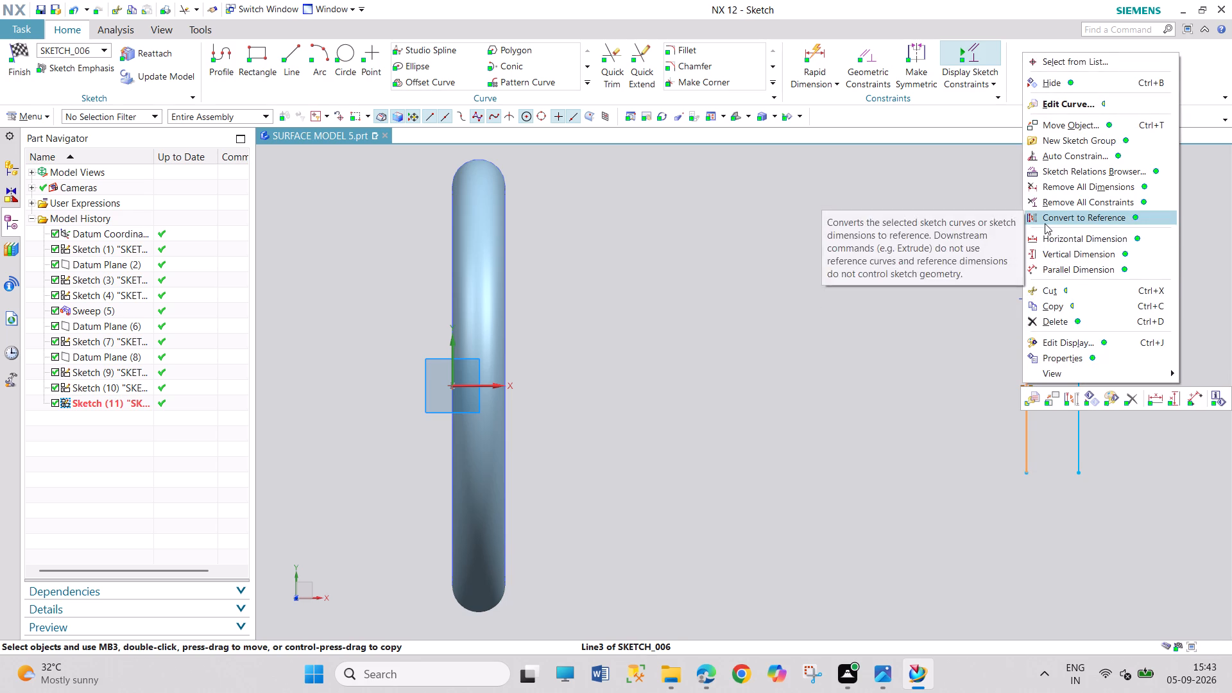
{"action": "right_click", "coordinate": [1082, 382]}
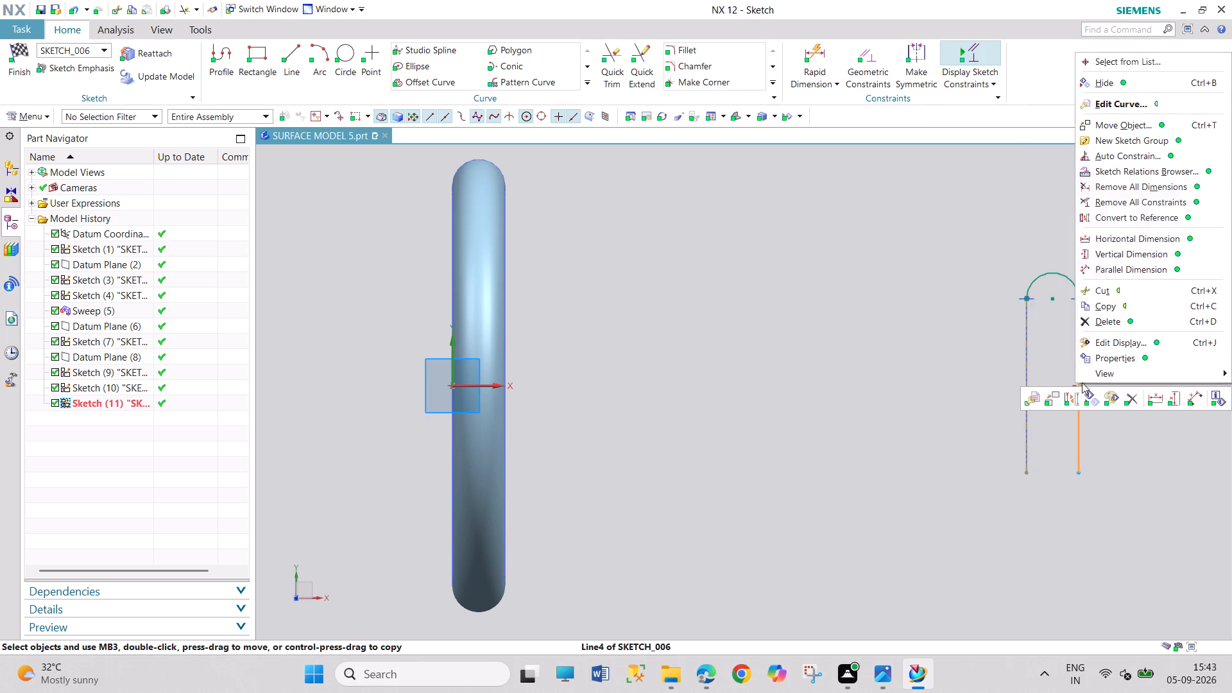
{"action": "left_click", "coordinate": [1092, 219]}
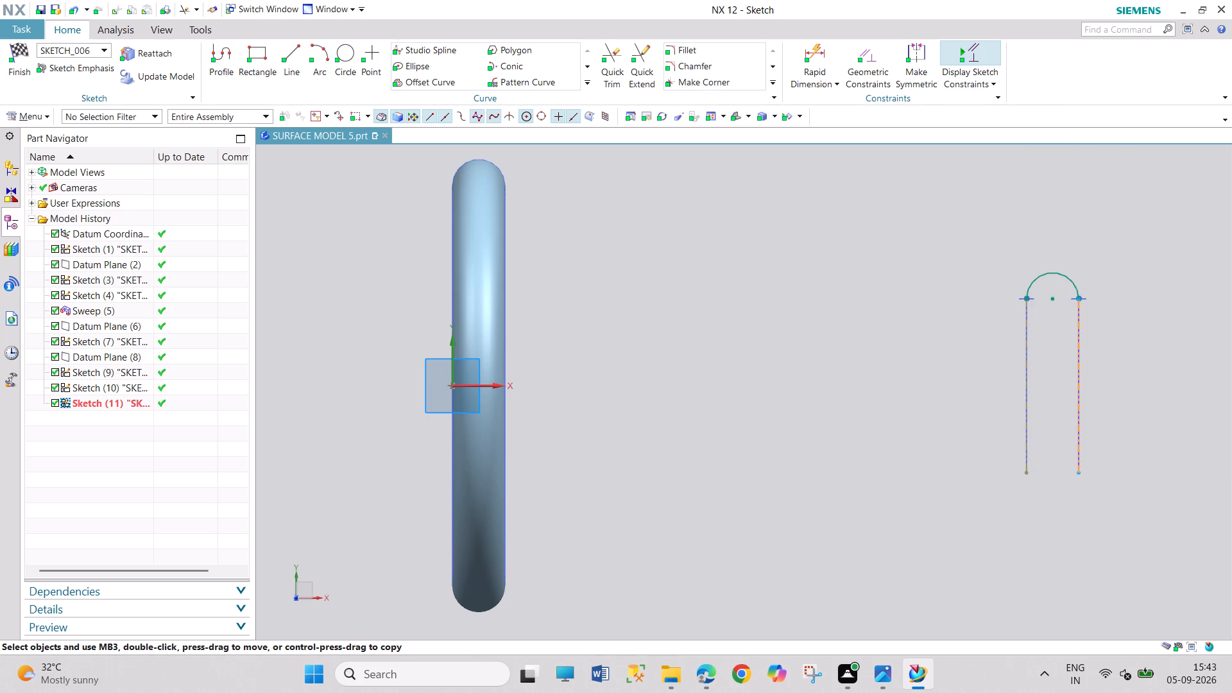
{"action": "left_click", "coordinate": [27, 68]}
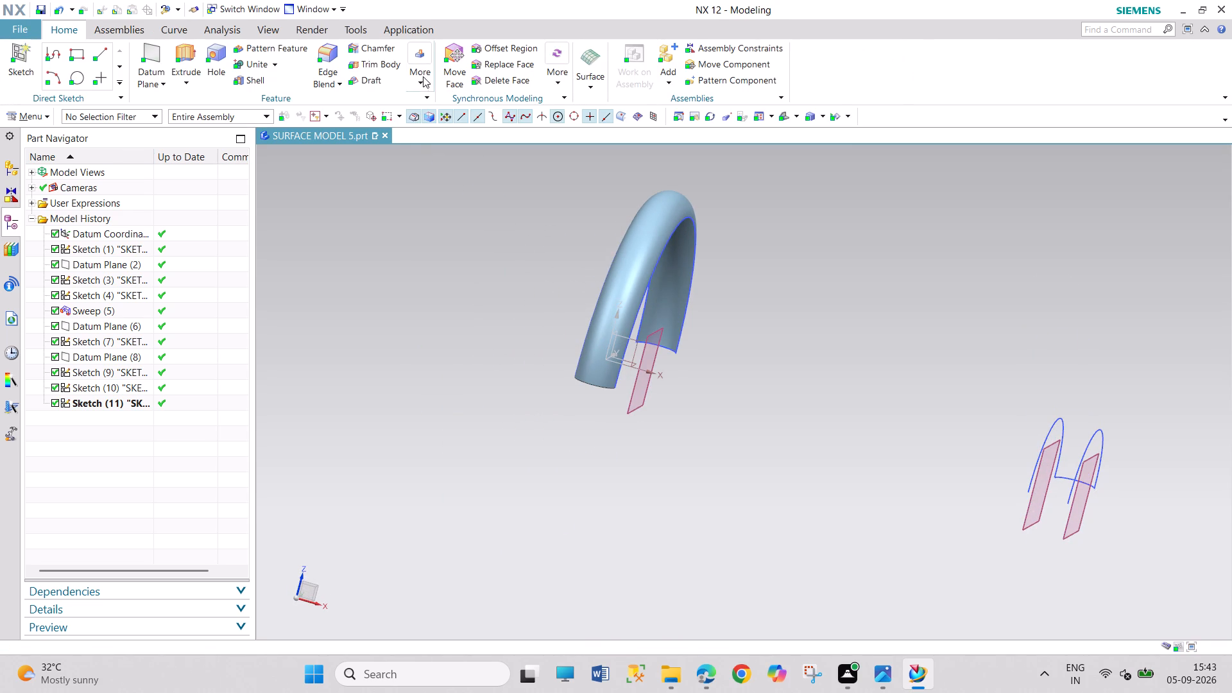
Sweep Along Guide with the small semicircle as section and the 25 mm arc on the 15 mm offset plane as guide, with zero offsets.
{"action": "left_click", "coordinate": [413, 82]}
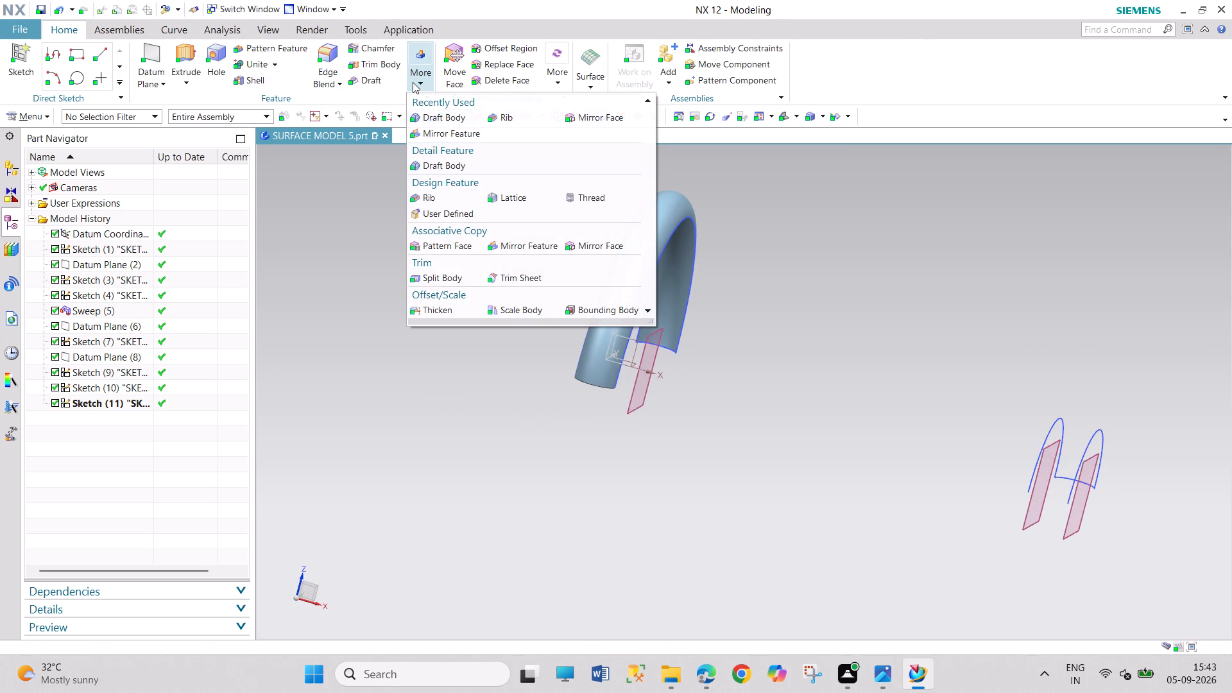
{"action": "left_click", "coordinate": [593, 69]}
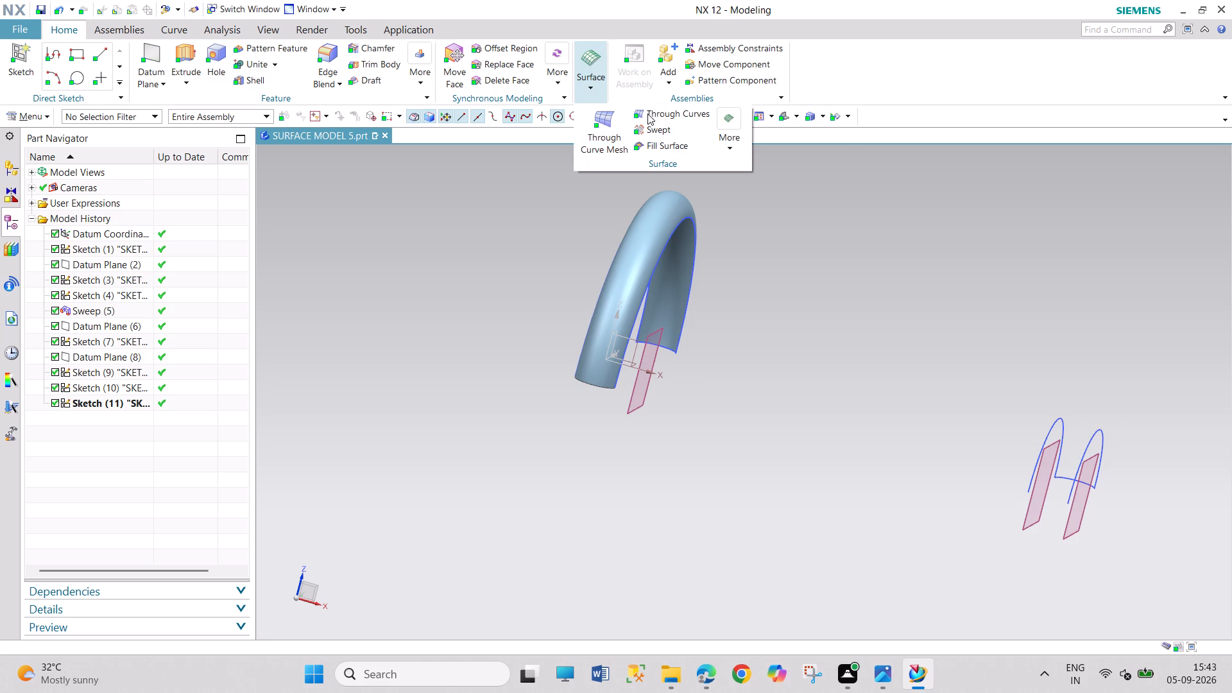
{"action": "left_click", "coordinate": [740, 140]}
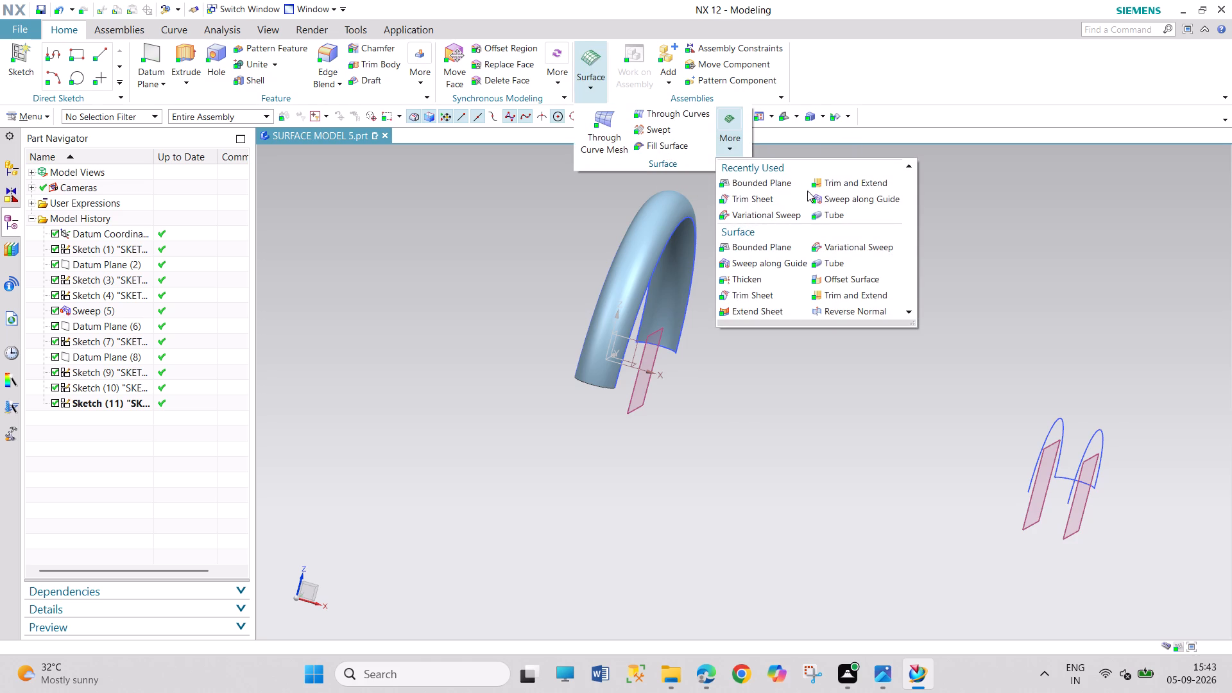
{"action": "left_click", "coordinate": [849, 204]}
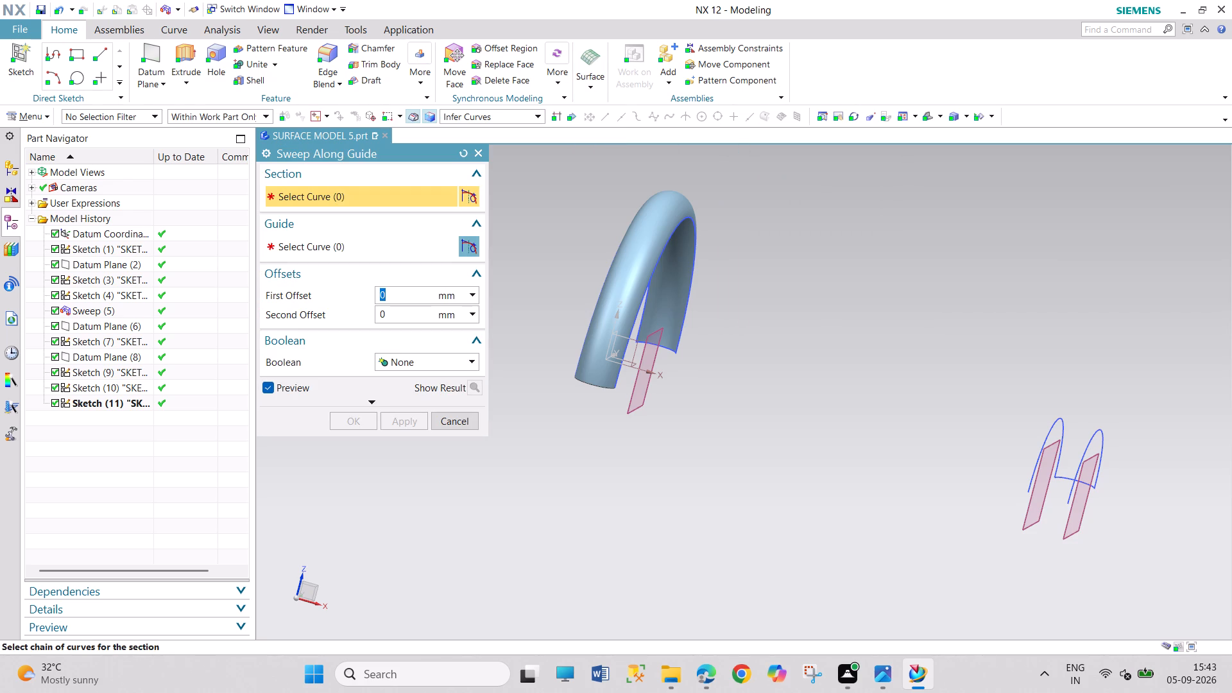
{"action": "left_click", "coordinate": [1065, 477]}
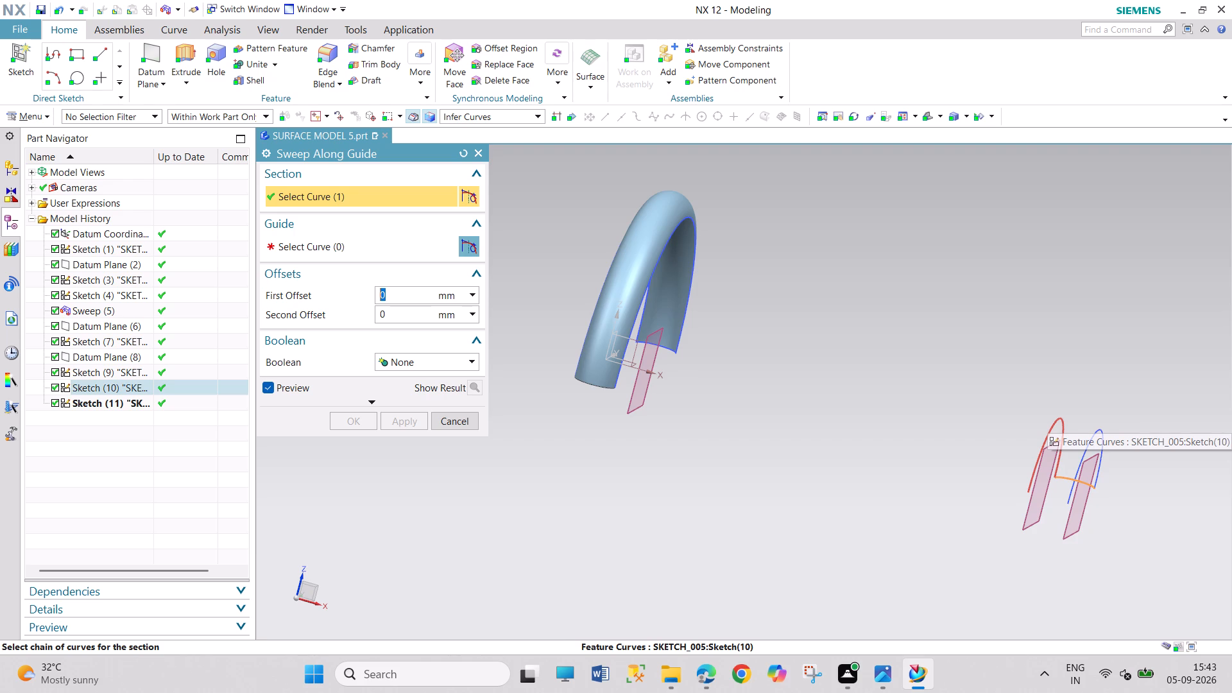
{"action": "left_click", "coordinate": [330, 250]}
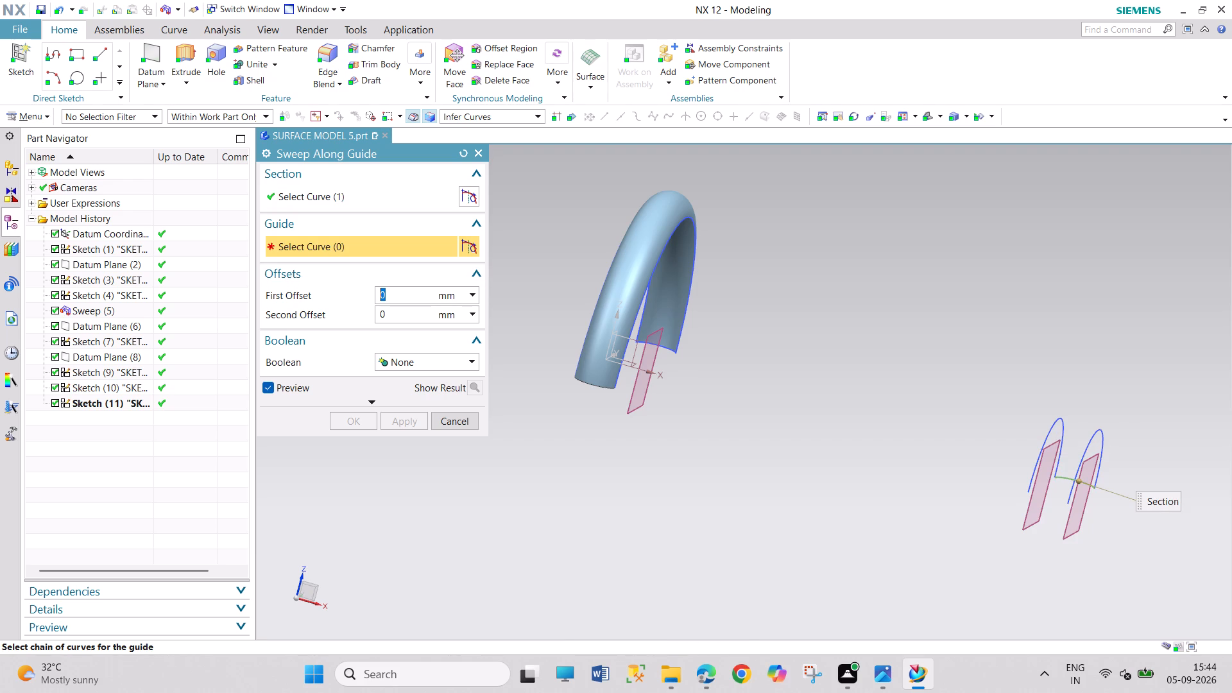
{"action": "left_click", "coordinate": [1059, 423]}
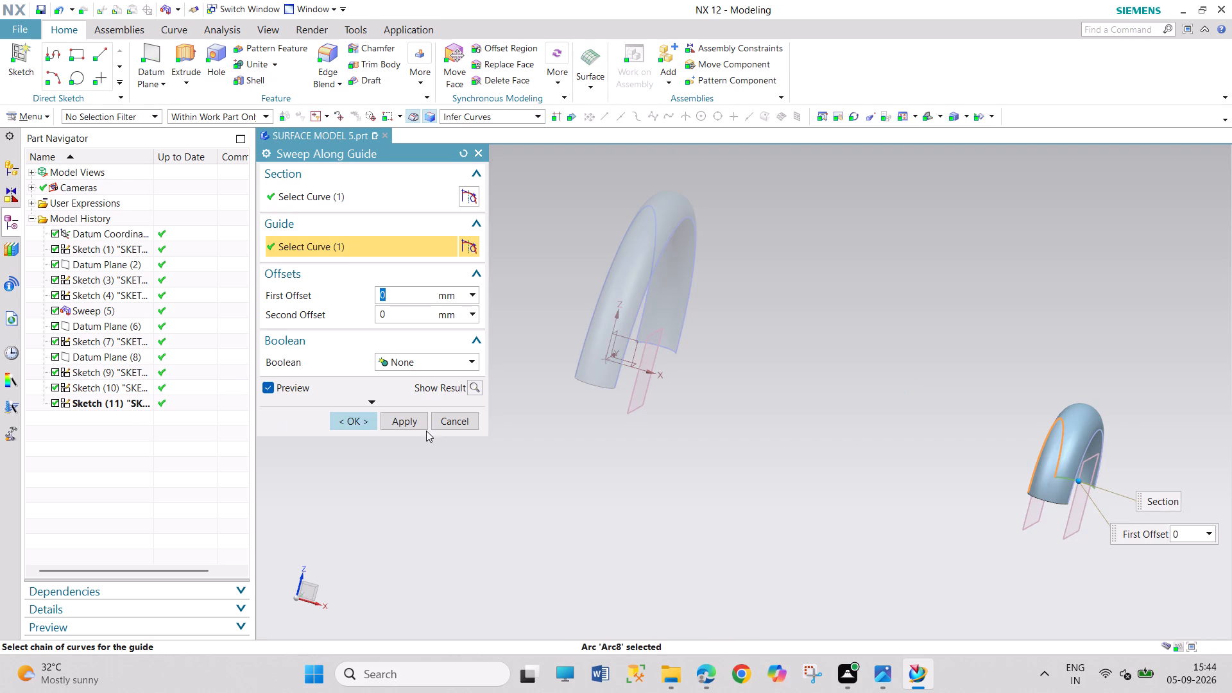
{"action": "left_click", "coordinate": [363, 424]}
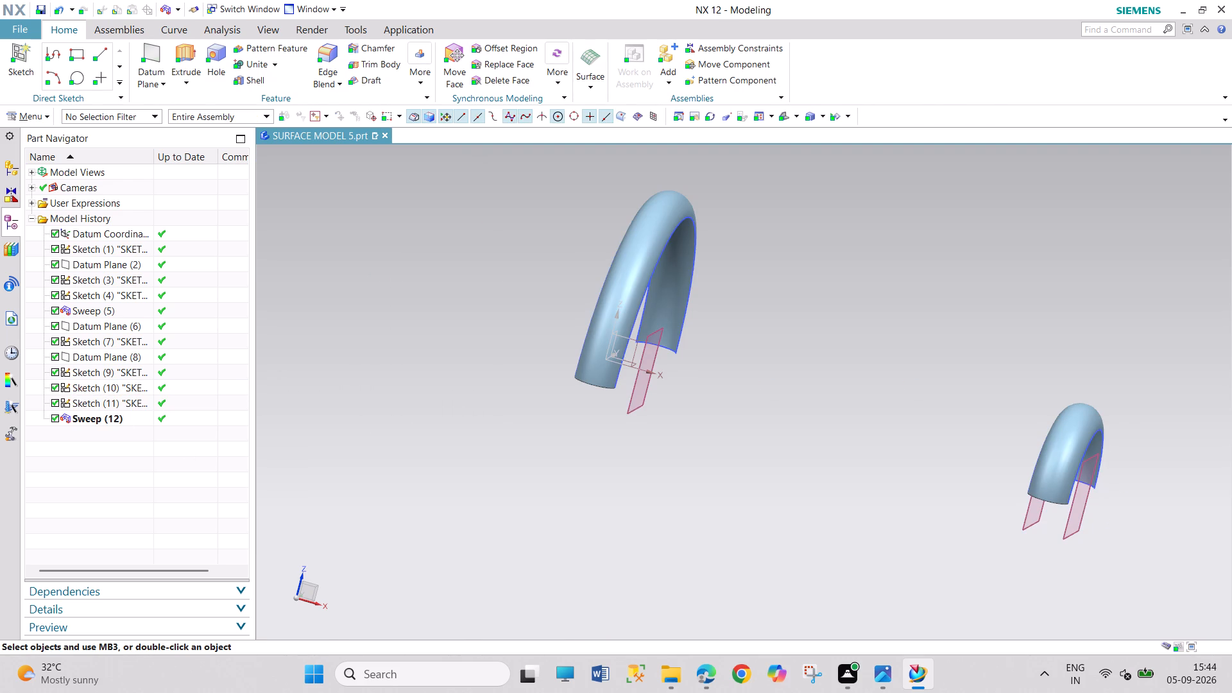
{"action": "middle_click_drag", "start_coordinate": [717, 377], "coordinate": [681, 373]}
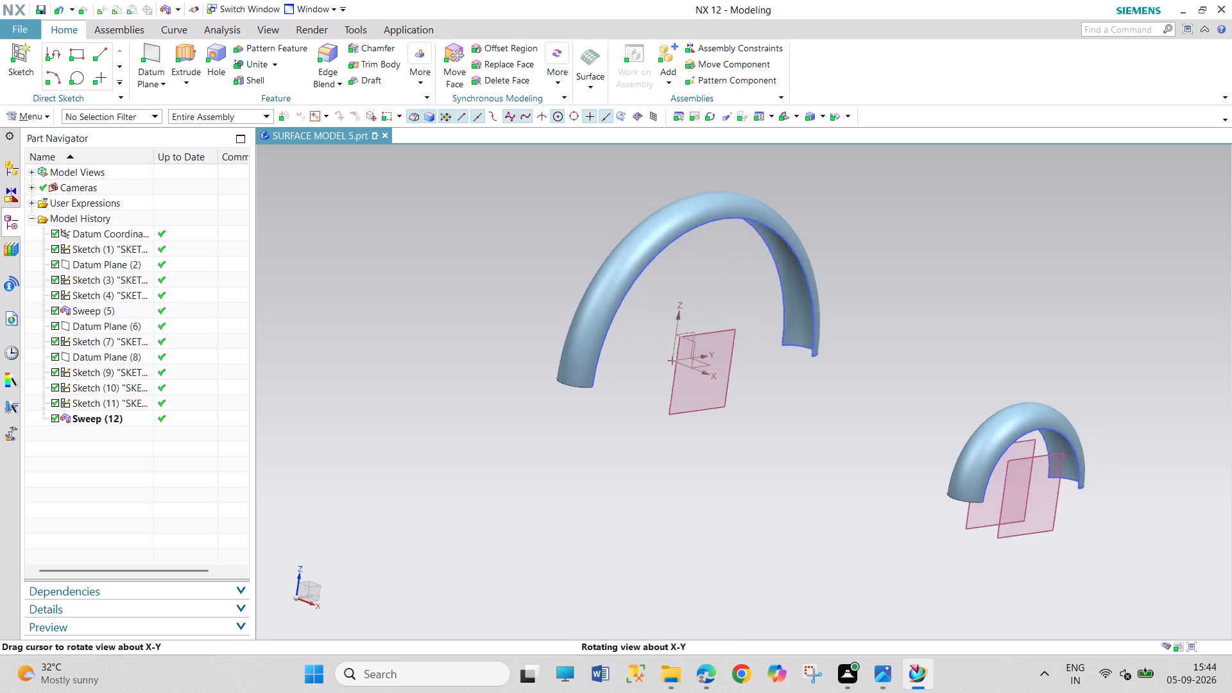
Sketch a 115 mm horizontal line joining both ends of the large arch's inner arc on Datum Plane (2), and finish the sketch.
{"action": "middle_click_drag", "start_coordinate": [681, 373], "coordinate": [675, 372]}
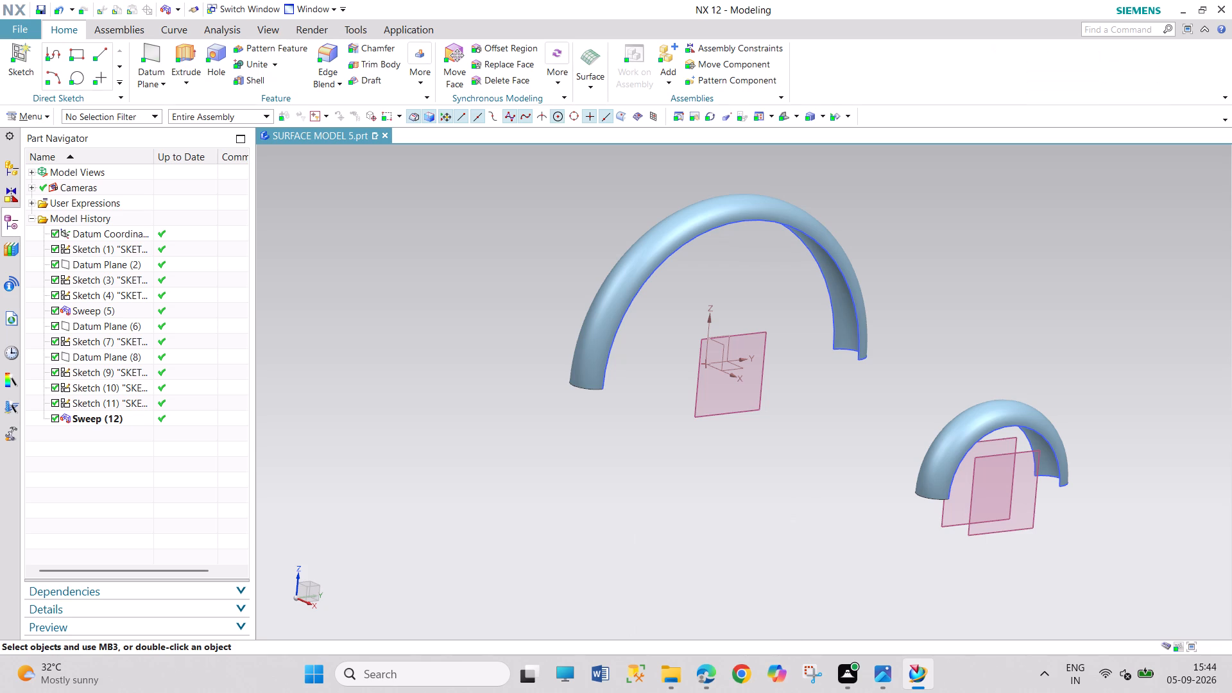
{"action": "left_click", "coordinate": [39, 115]}
{"action": "left_click", "coordinate": [60, 184]}
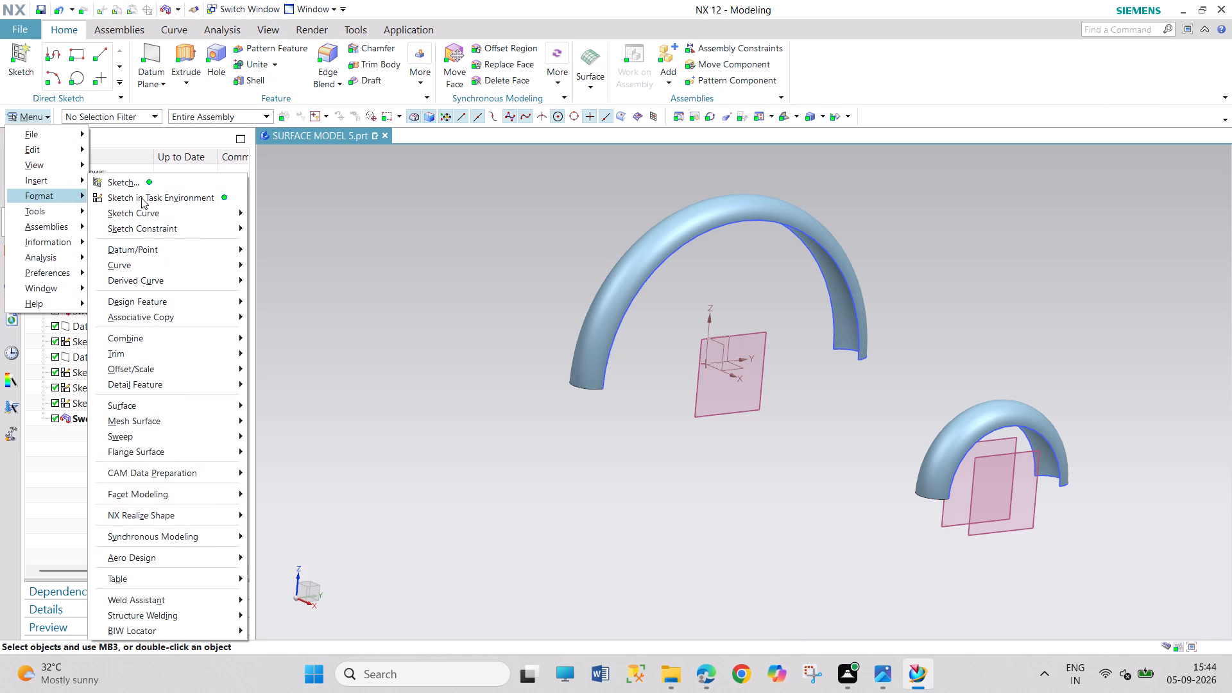
{"action": "left_click", "coordinate": [141, 198]}
{"action": "left_click", "coordinate": [751, 408]}
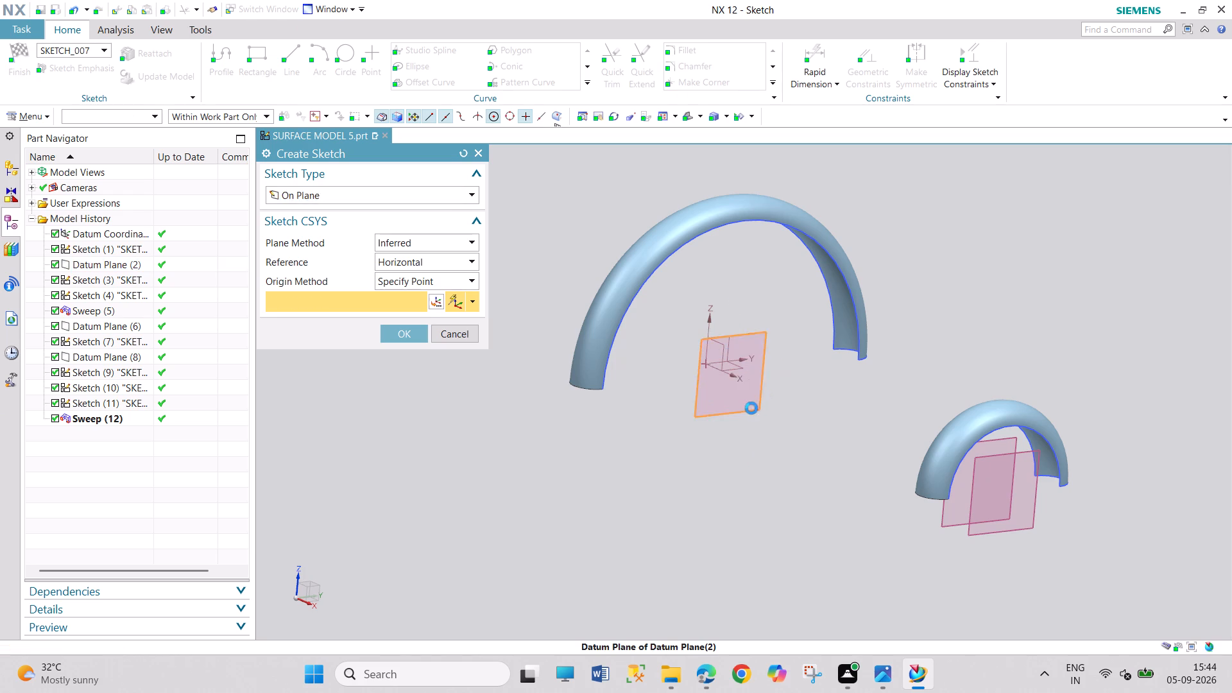
{"action": "left_click", "coordinate": [416, 342]}
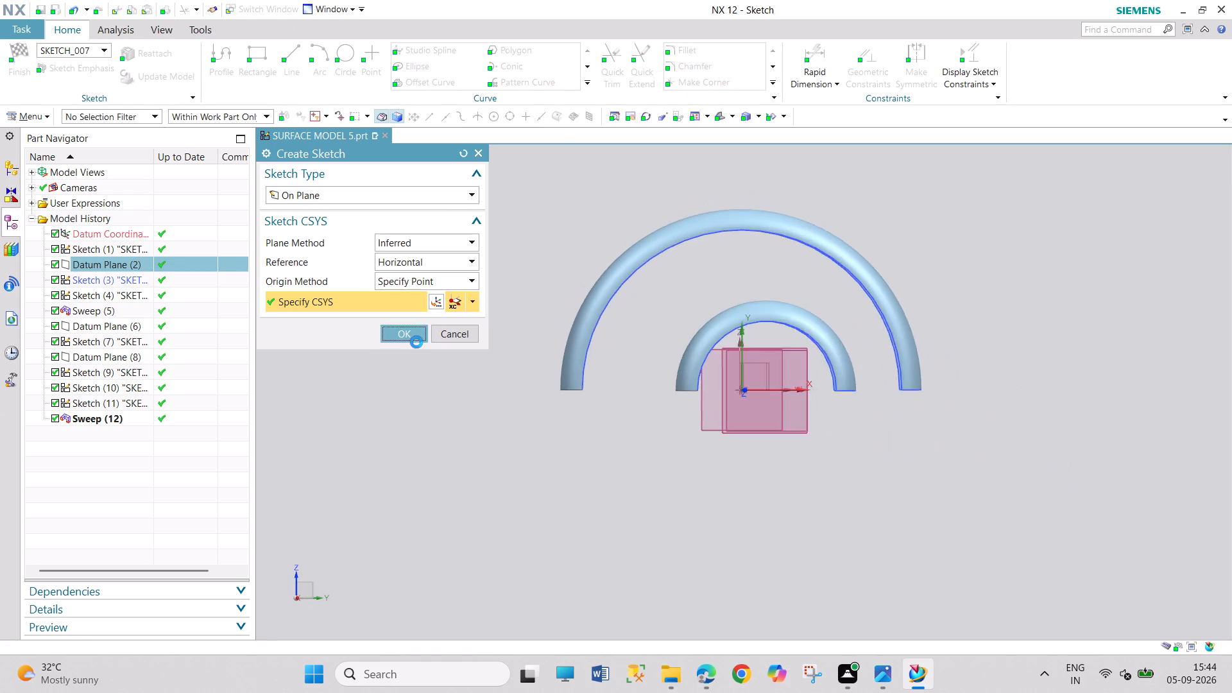
{"action": "left_click", "coordinate": [292, 77]}
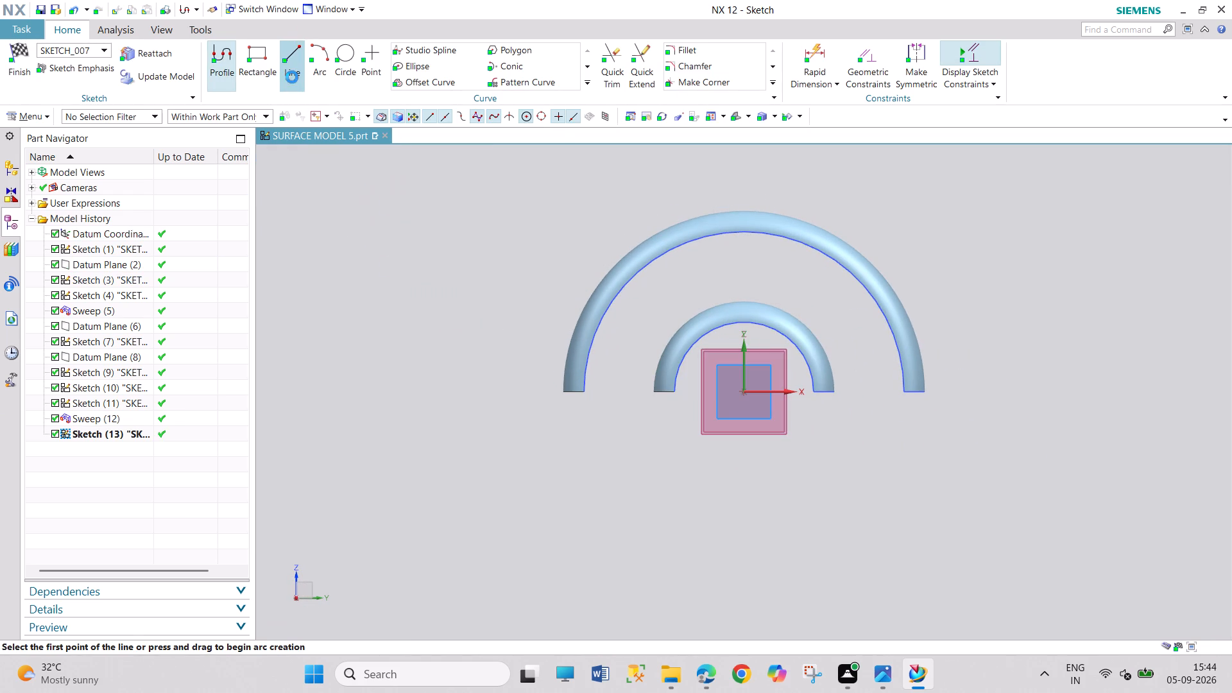
{"action": "left_click", "coordinate": [900, 389]}
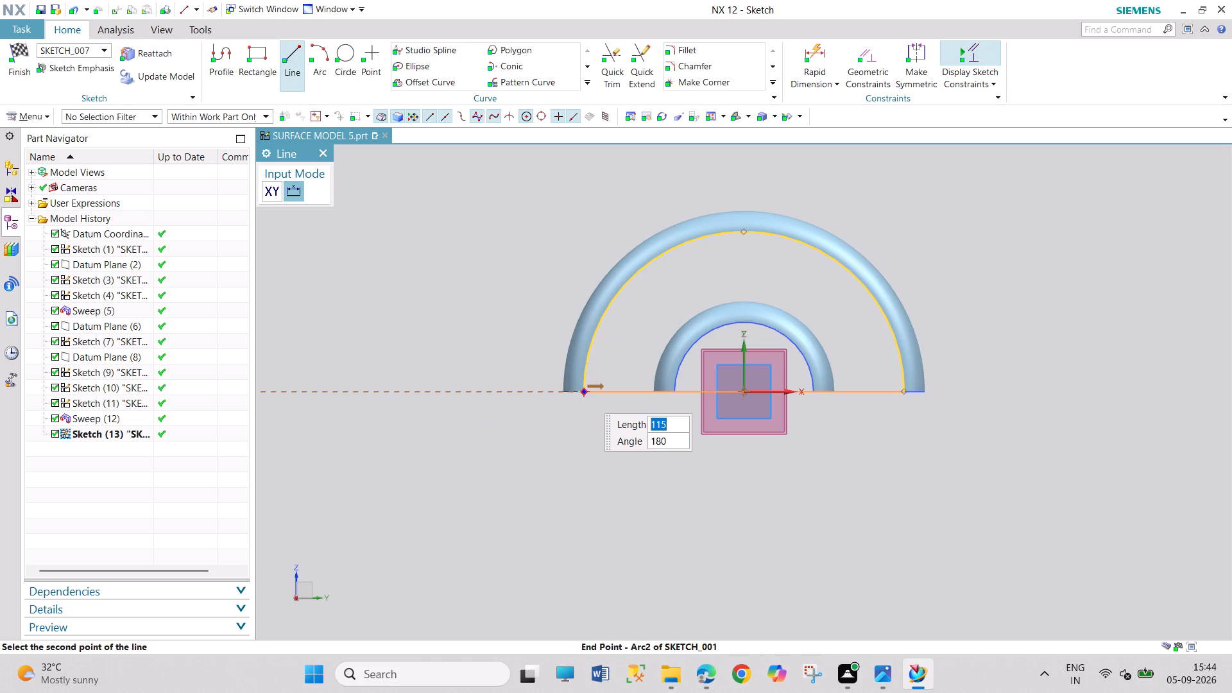
{"action": "left_click", "coordinate": [583, 392]}
{"action": "left_click", "coordinate": [320, 154]}
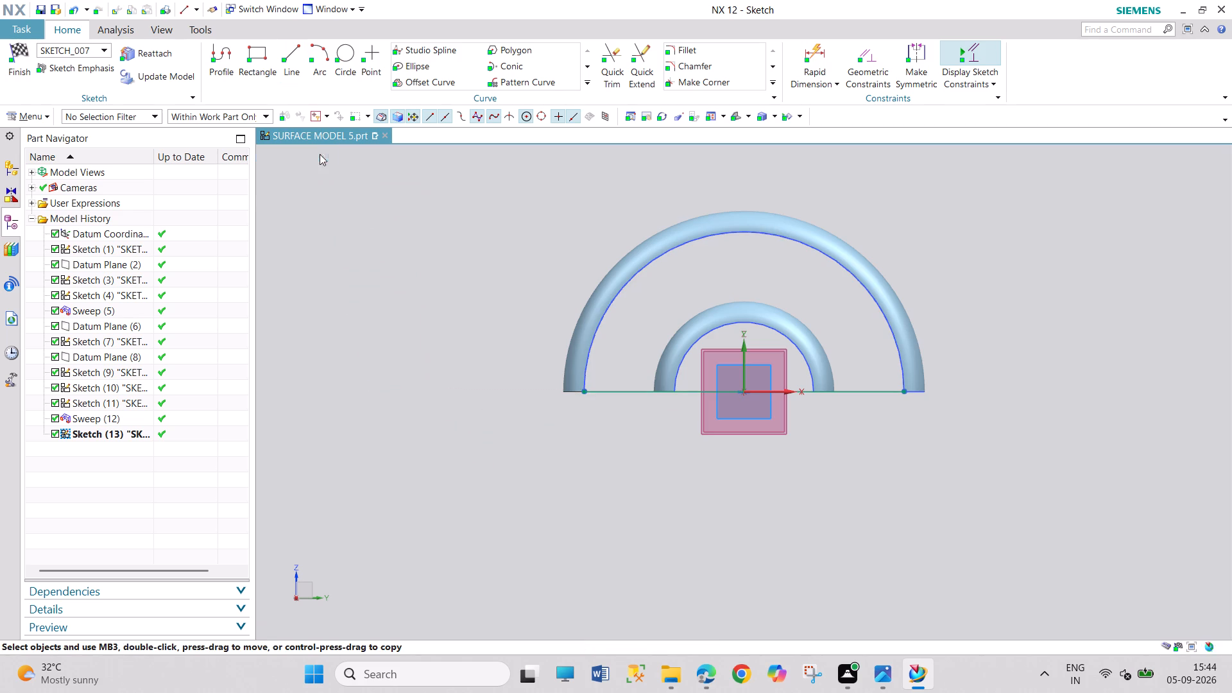
{"action": "left_click", "coordinate": [14, 63]}
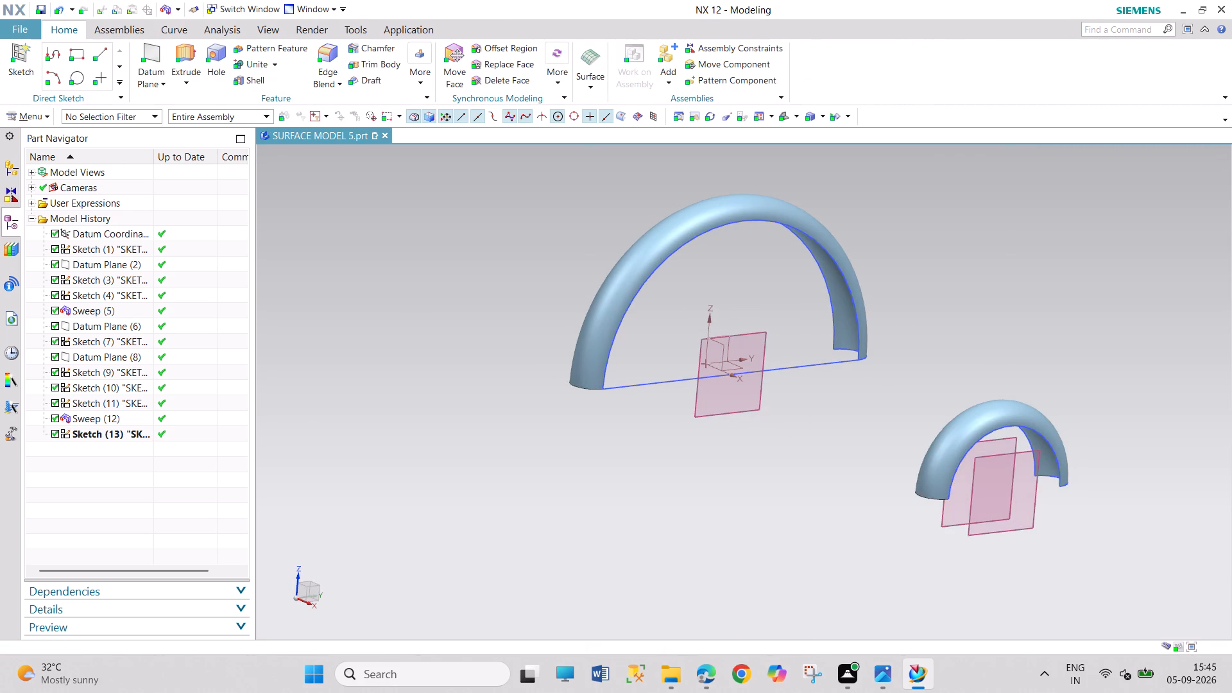
Create a Fill Surface bounded by the 115 mm line and the large arch's arc on Datum Plane (2).
{"action": "left_click", "coordinate": [587, 83]}
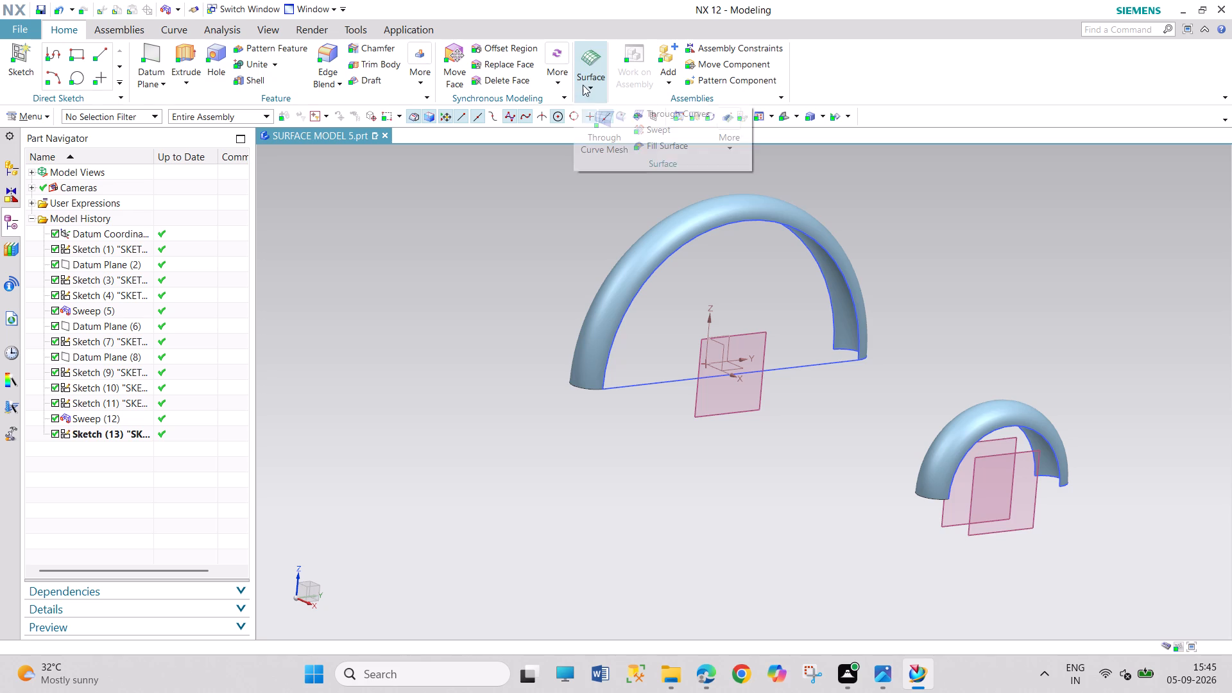
{"action": "left_click", "coordinate": [736, 141]}
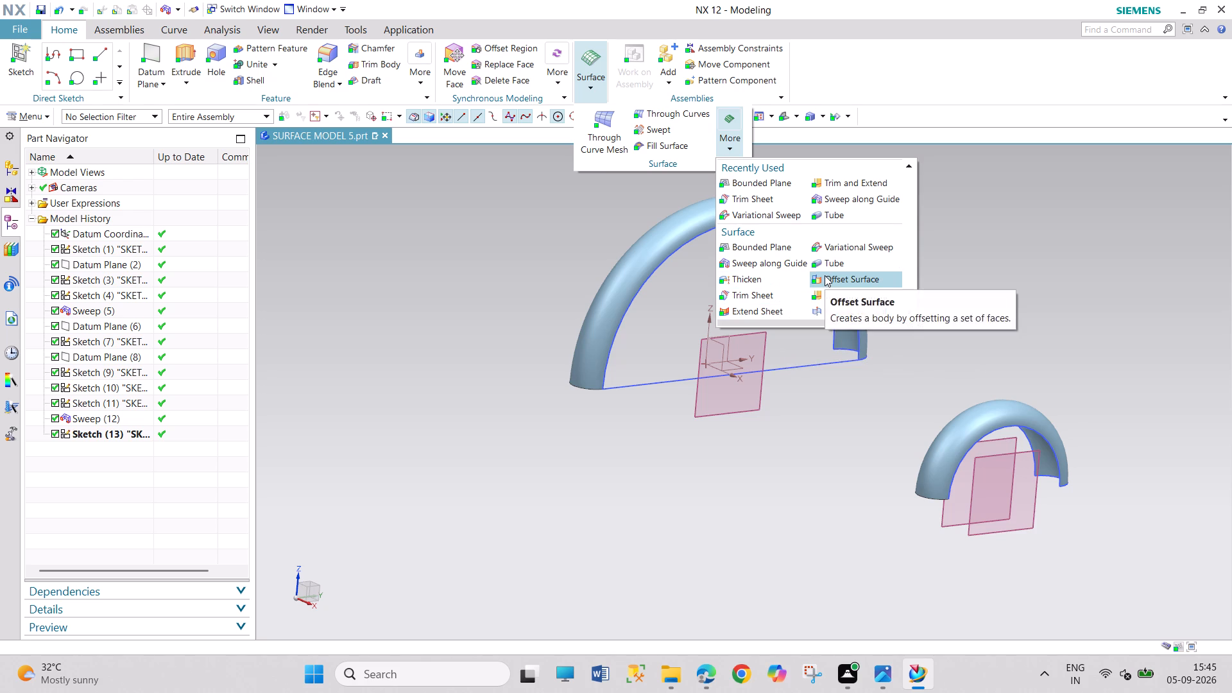
{"action": "left_click", "coordinate": [677, 142]}
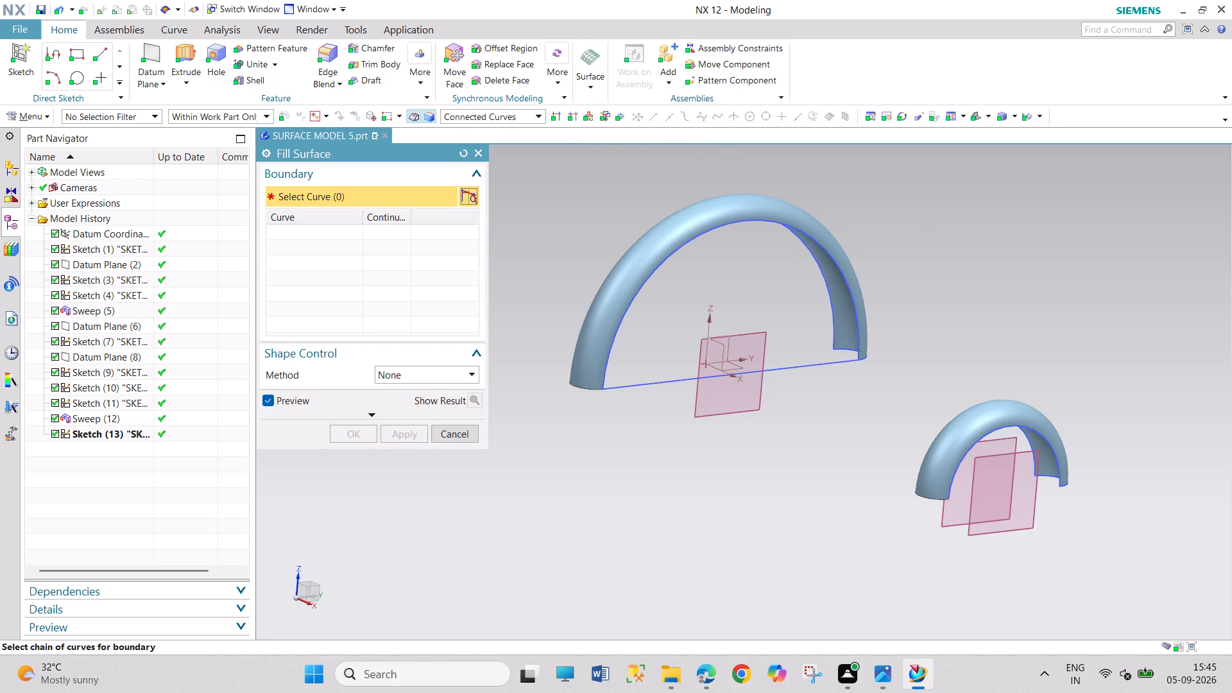
{"action": "left_click", "coordinate": [834, 366]}
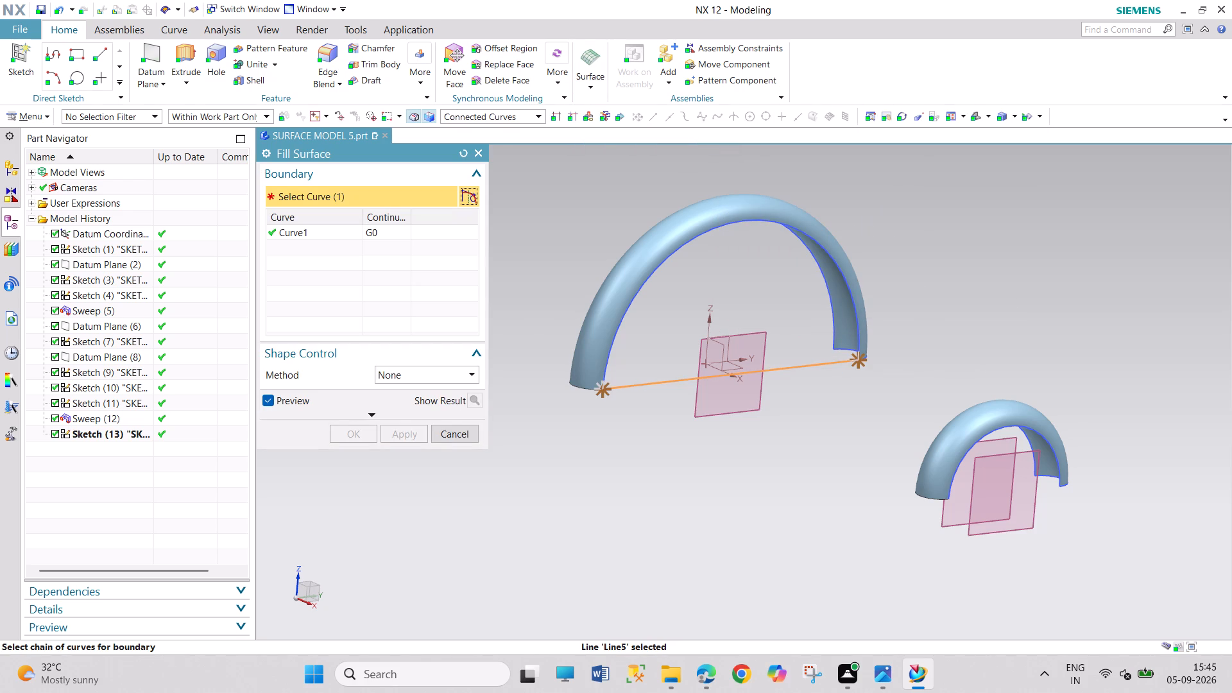
{"action": "left_click", "coordinate": [849, 293]}
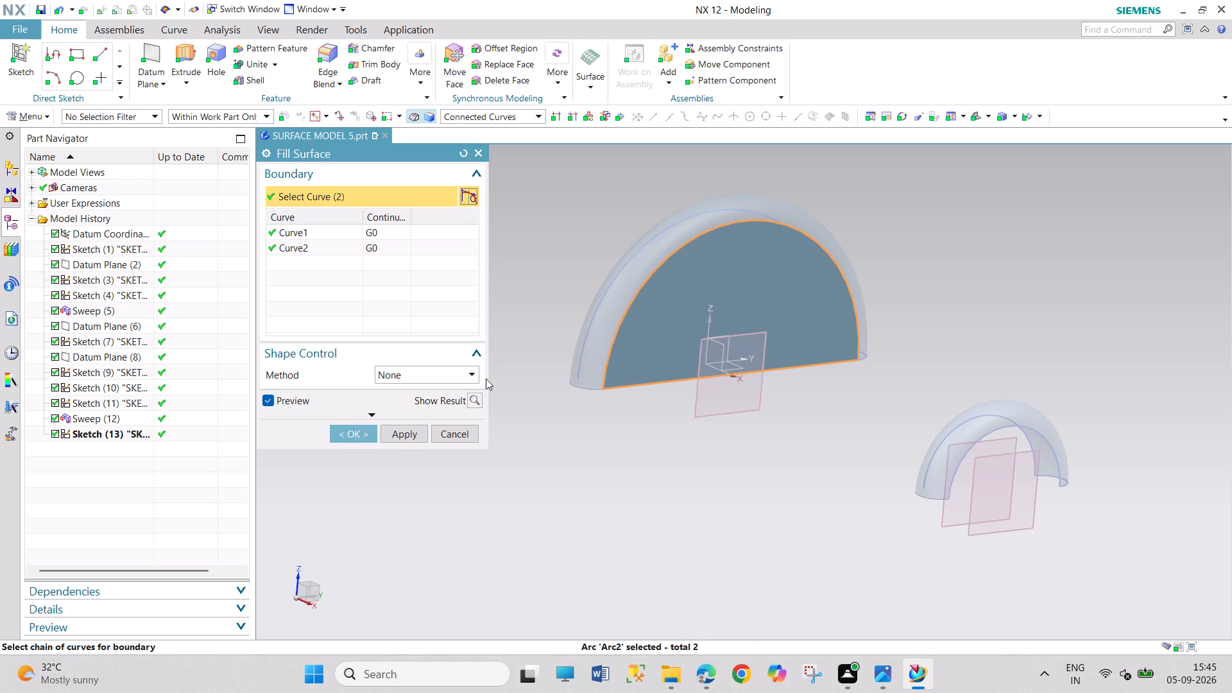
{"action": "left_click", "coordinate": [362, 440]}
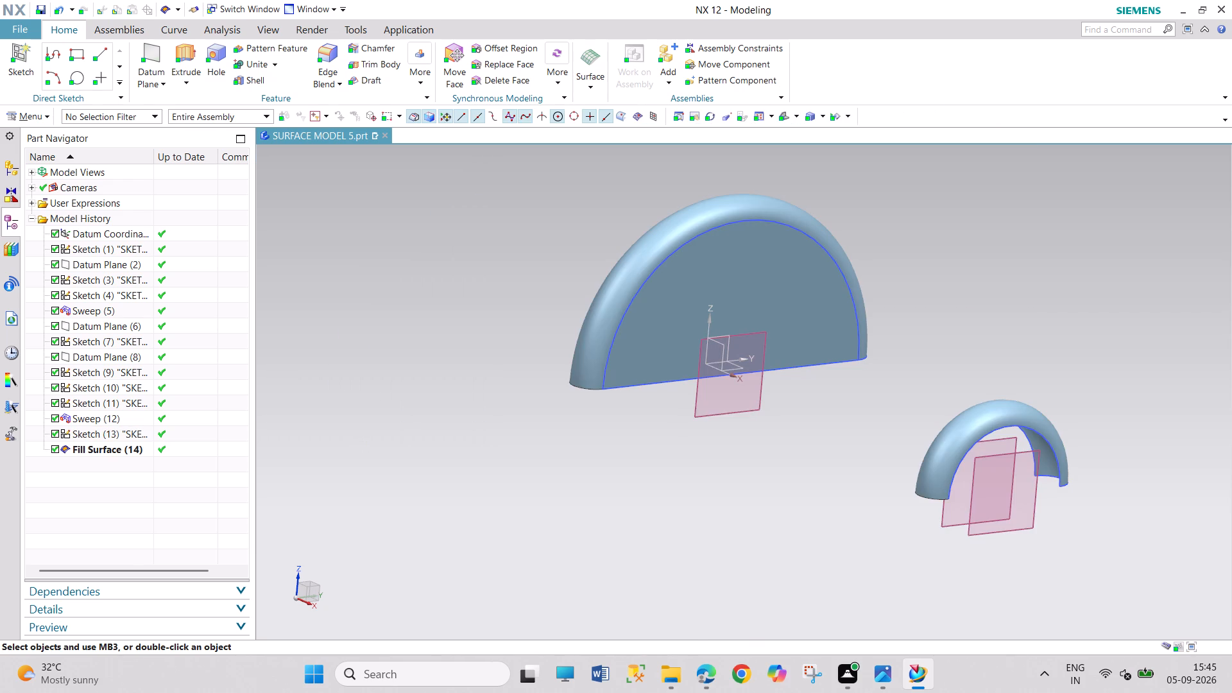
Sketch a 115 mm horizontal line joining the ends of the large arch's other inner arc on the YZ plane, and finish the sketch.
{"action": "middle_click_drag", "start_coordinate": [432, 397], "coordinate": [515, 431]}
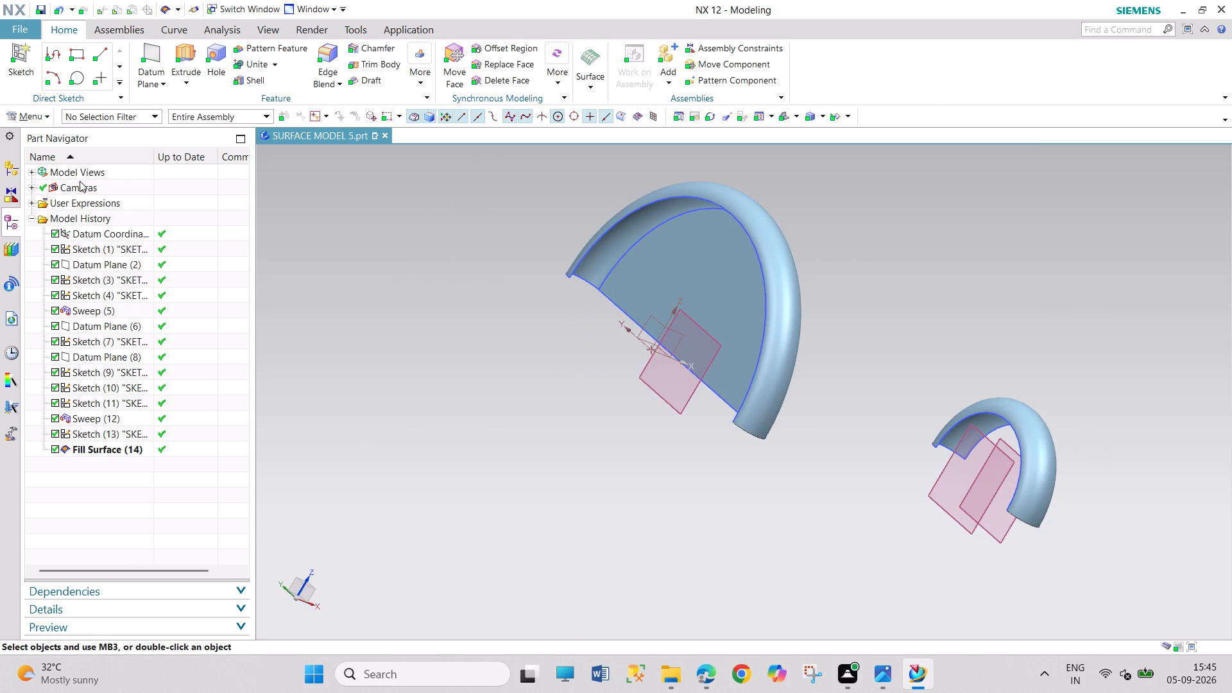
{"action": "left_click", "coordinate": [42, 114]}
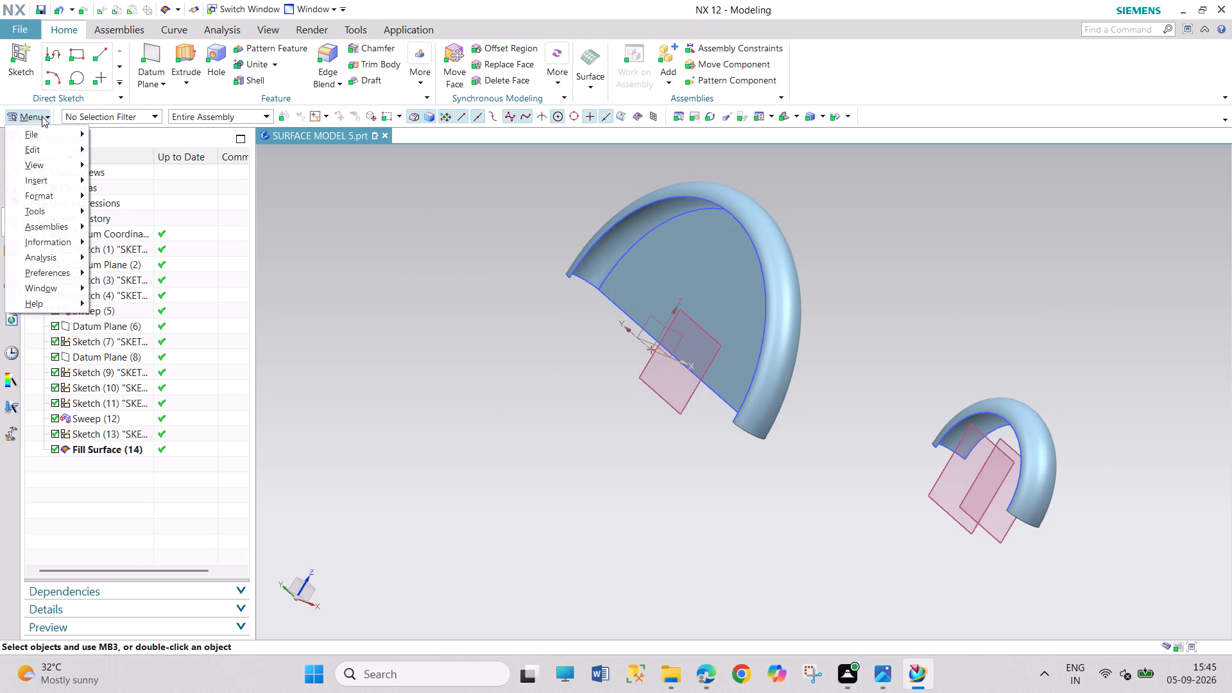
{"action": "left_click", "coordinate": [56, 176]}
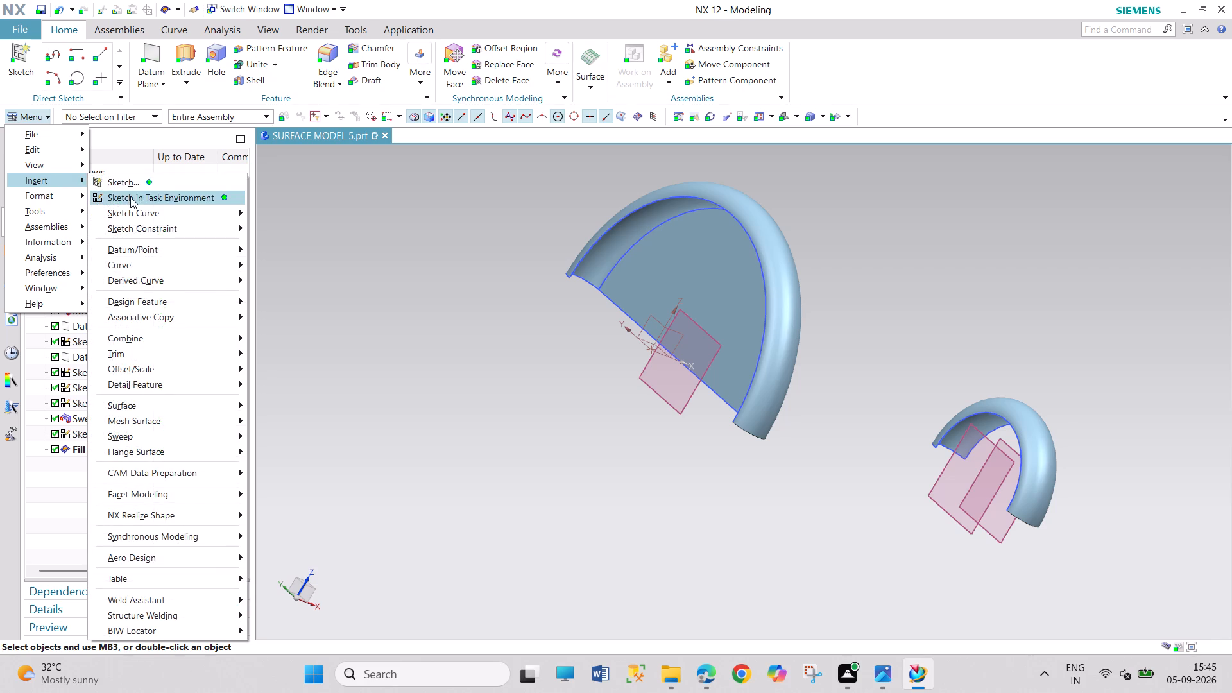
{"action": "left_click", "coordinate": [130, 197]}
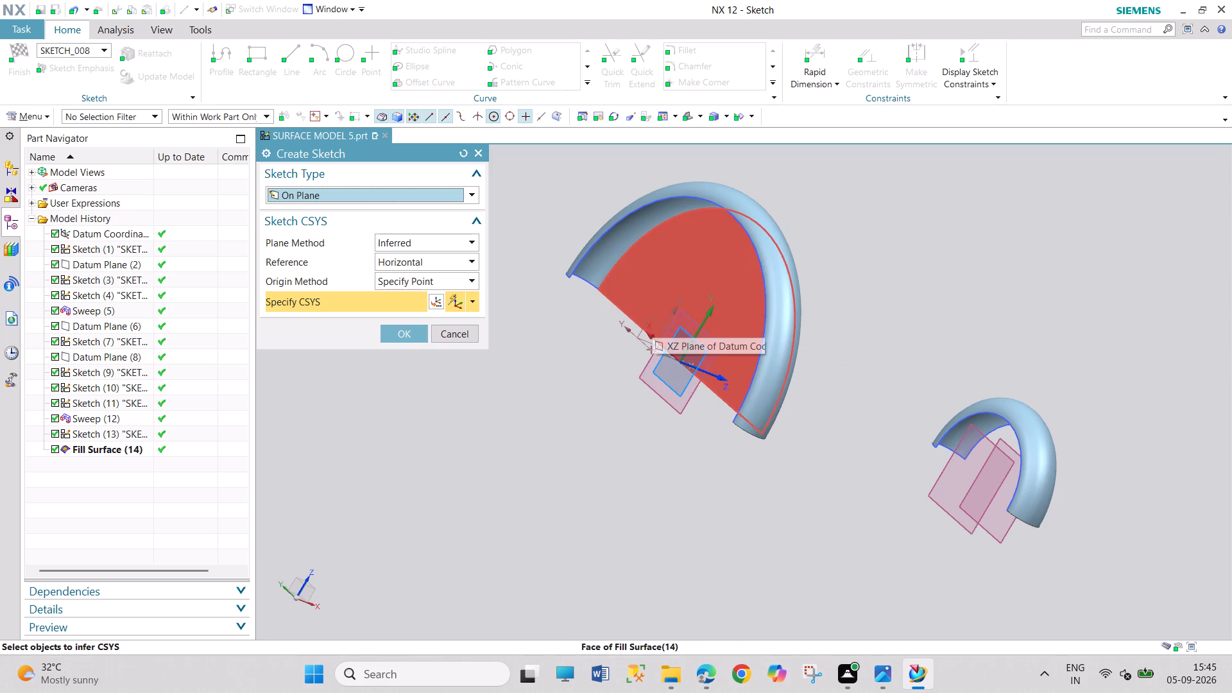
{"action": "left_click", "coordinate": [652, 321]}
{"action": "left_click", "coordinate": [698, 350]}
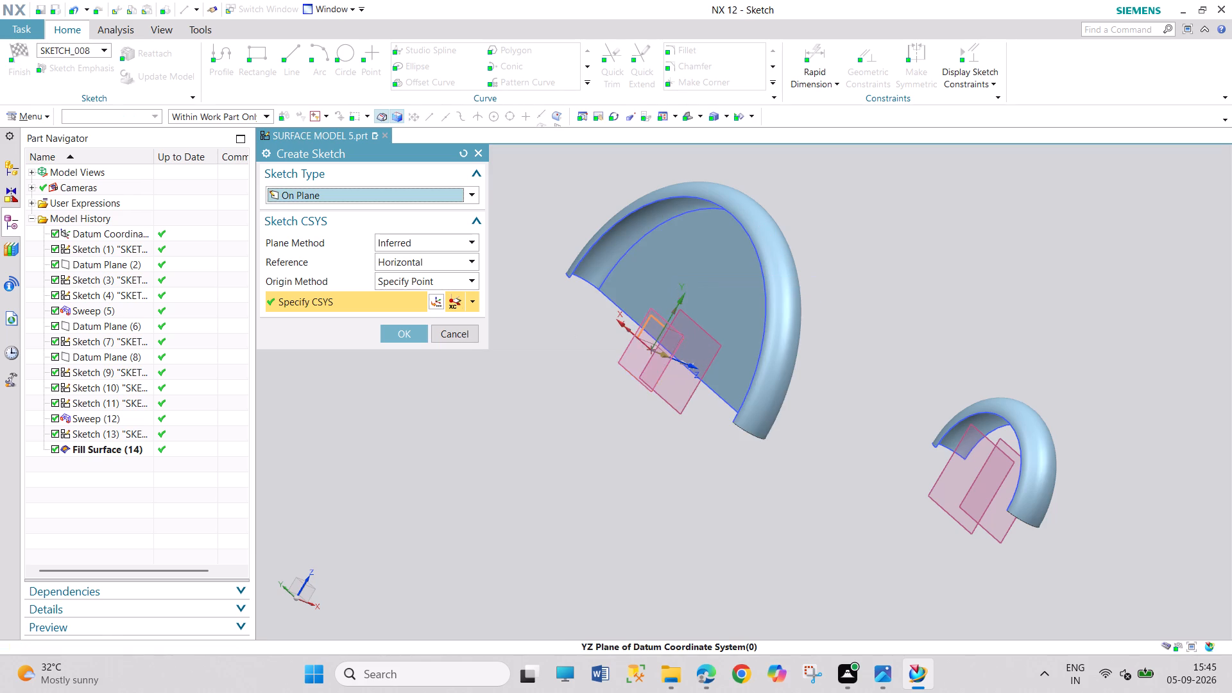
{"action": "left_click", "coordinate": [397, 336]}
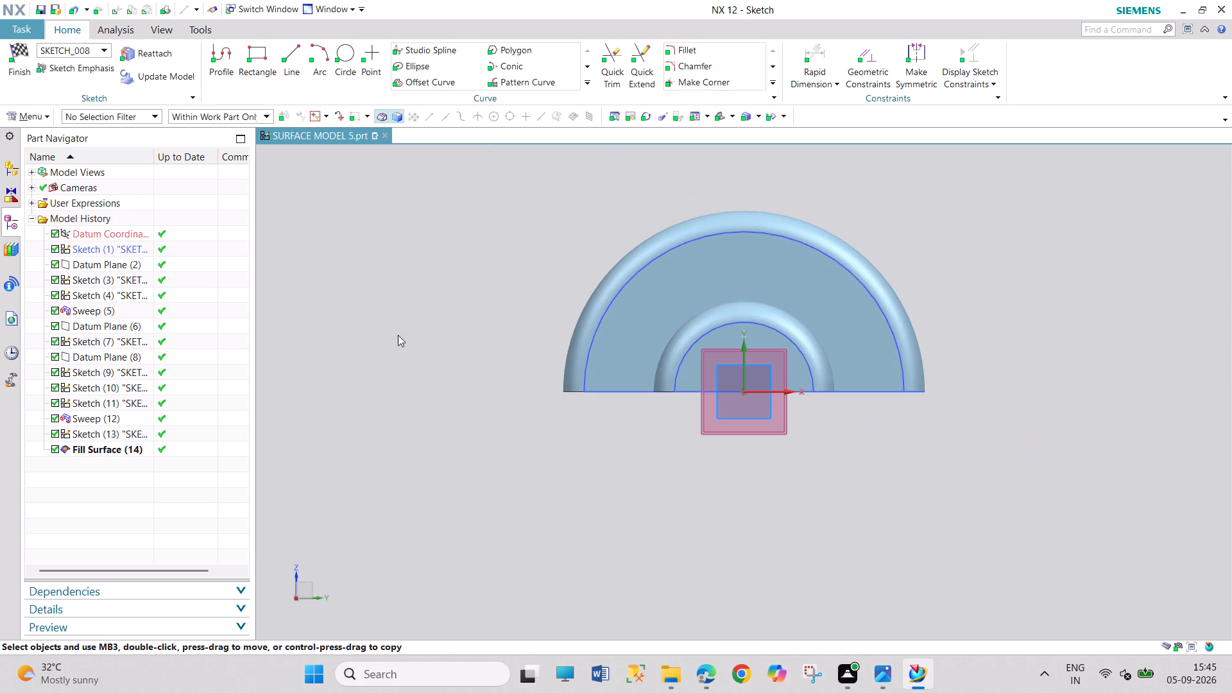
{"action": "left_click", "coordinate": [292, 58]}
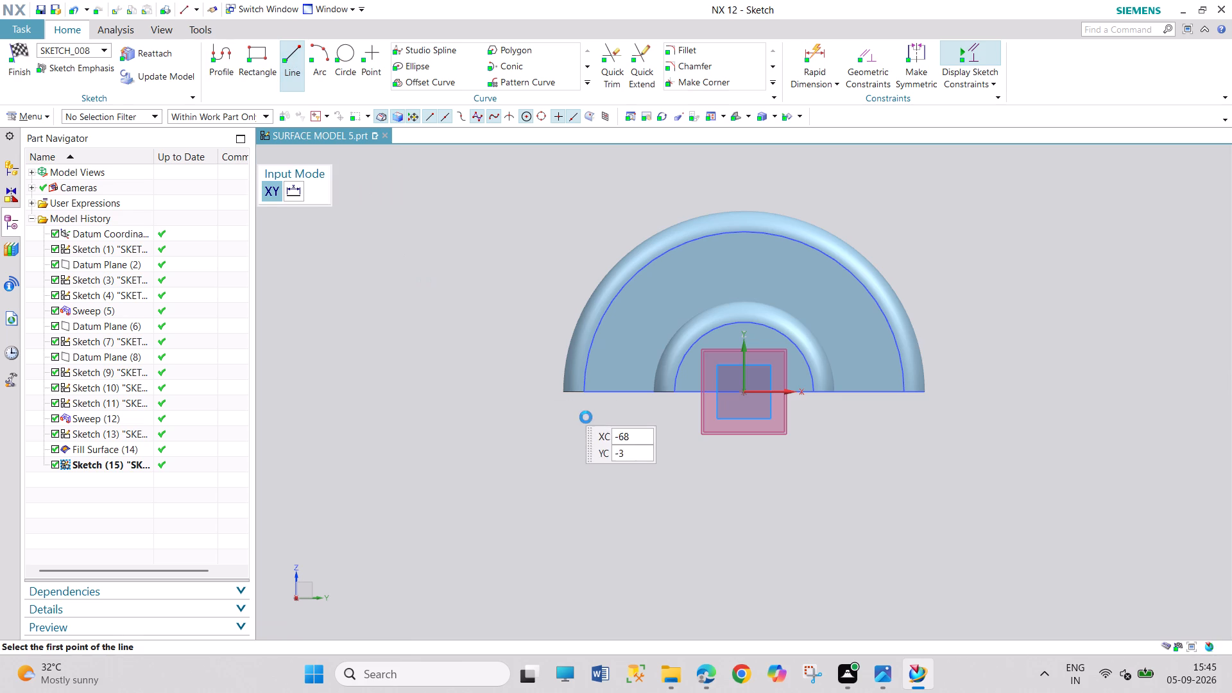
{"action": "left_click", "coordinate": [585, 392]}
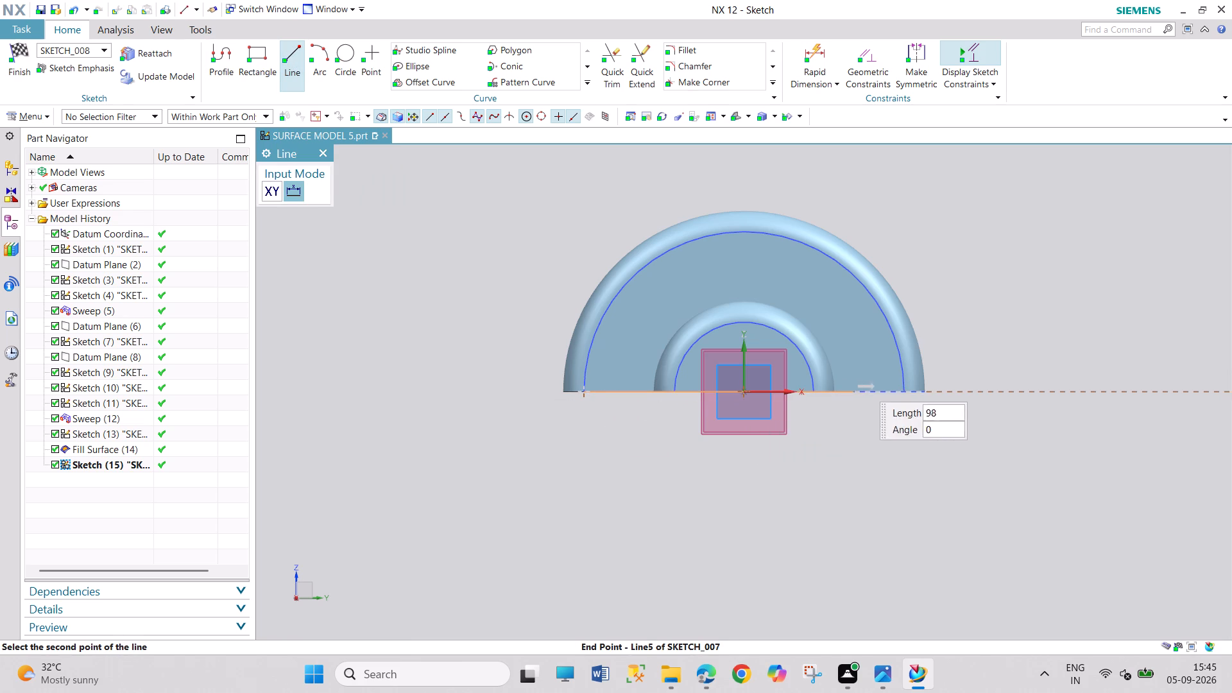
{"action": "left_click", "coordinate": [905, 389]}
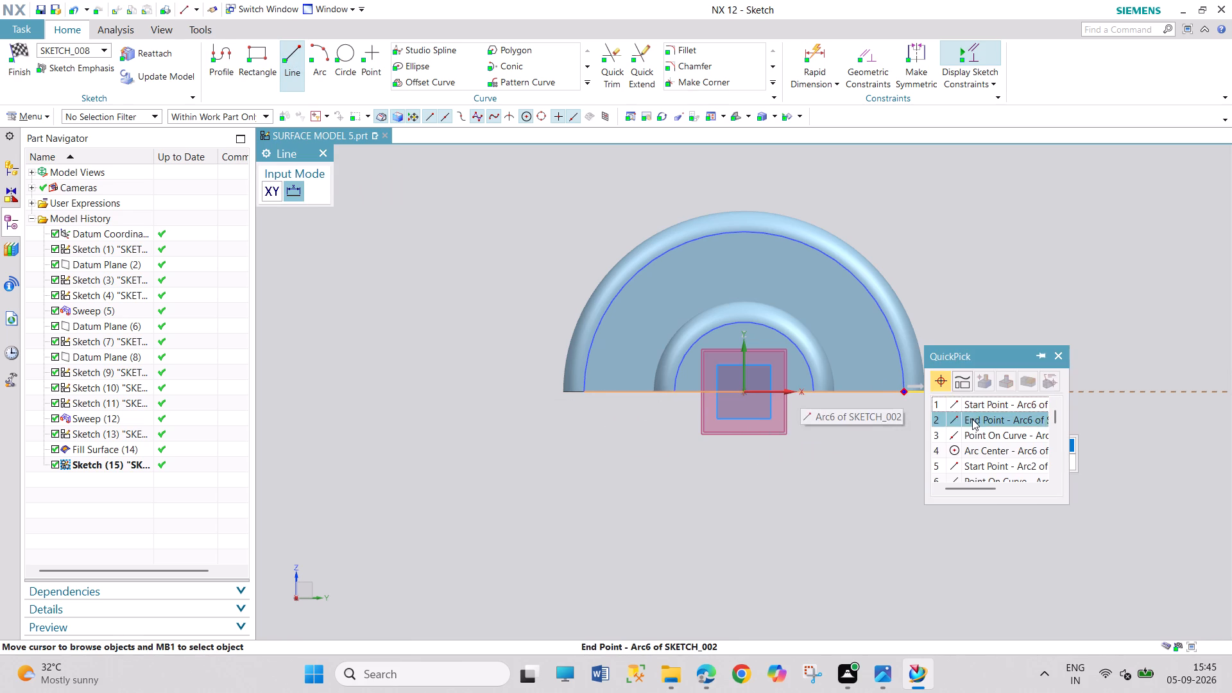
{"action": "left_click", "coordinate": [972, 419]}
{"action": "left_click", "coordinate": [319, 158]}
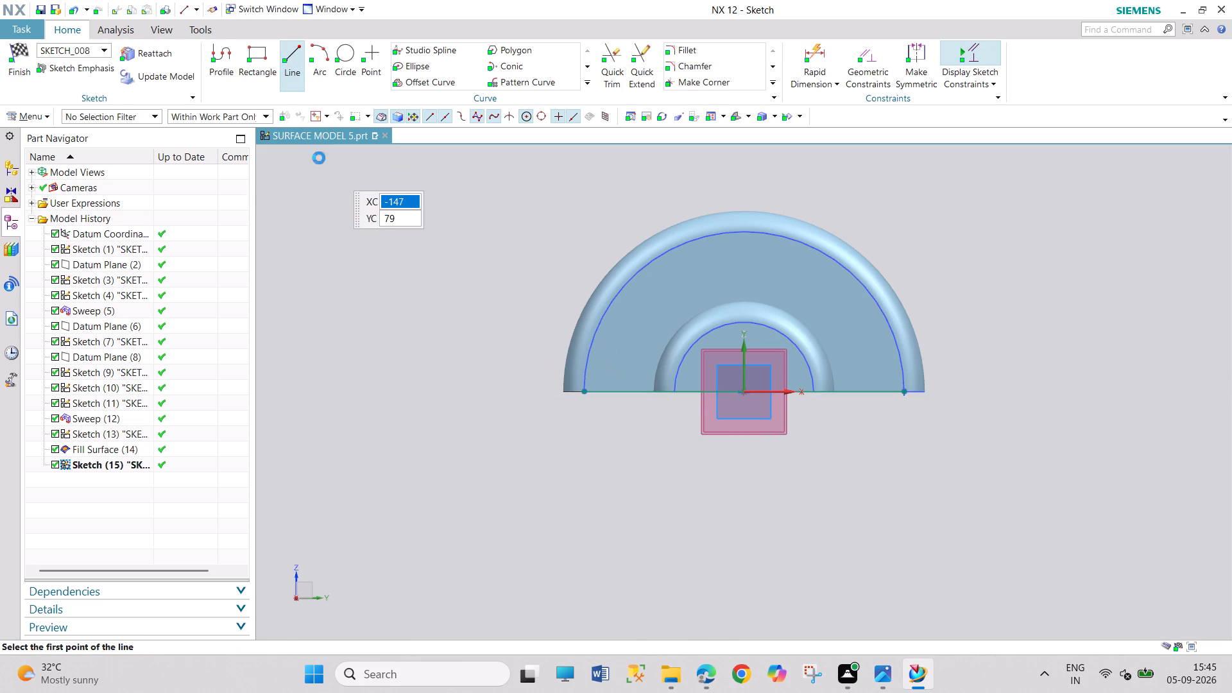
{"action": "left_click", "coordinate": [19, 62]}
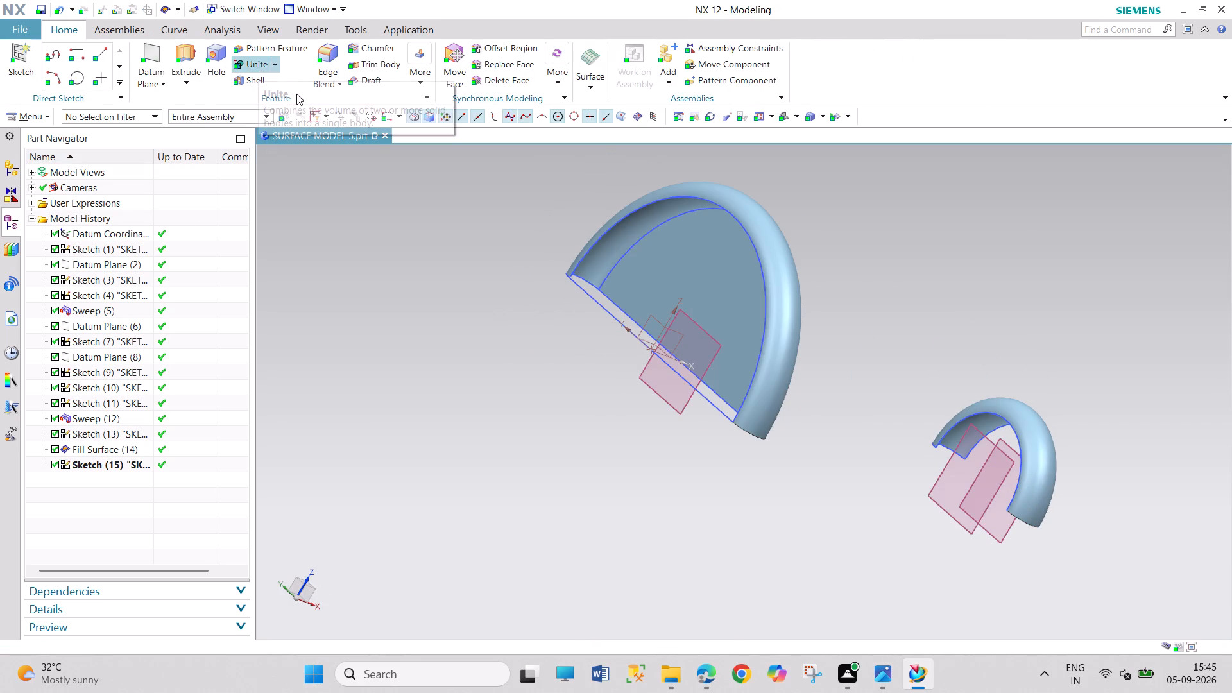
Create a Fill Surface bounded by the YZ-plane line and the large arch's arc on that side.
{"action": "left_click", "coordinate": [583, 85]}
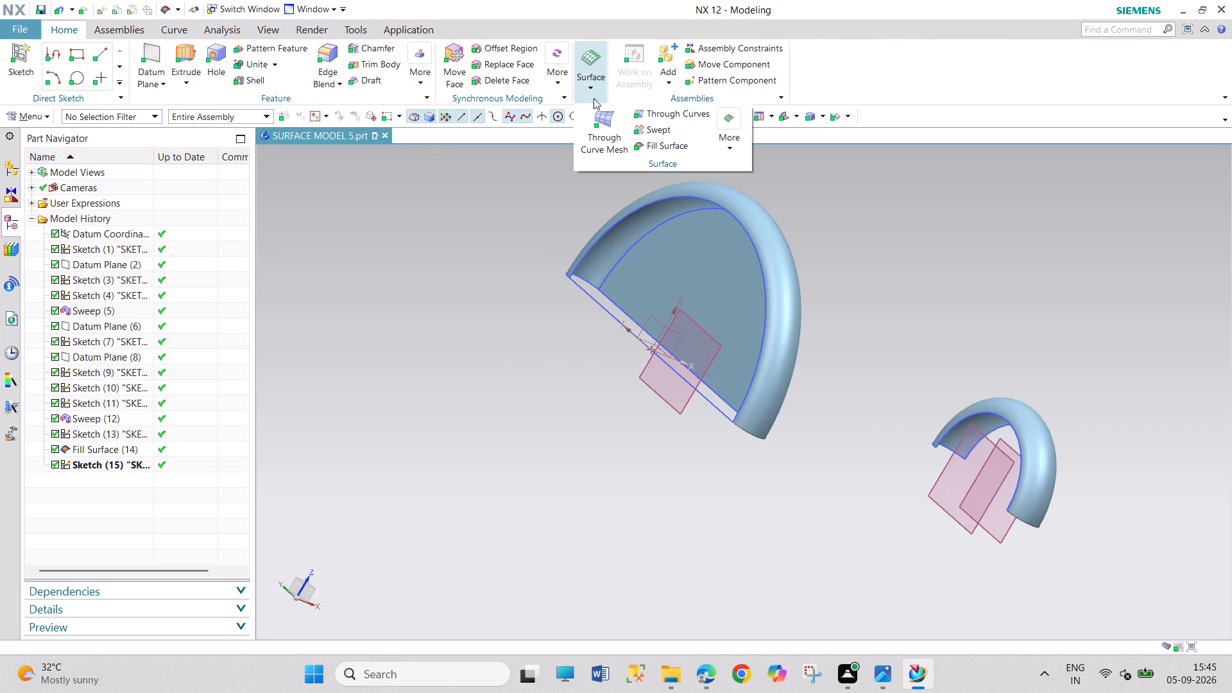
{"action": "left_click", "coordinate": [656, 146]}
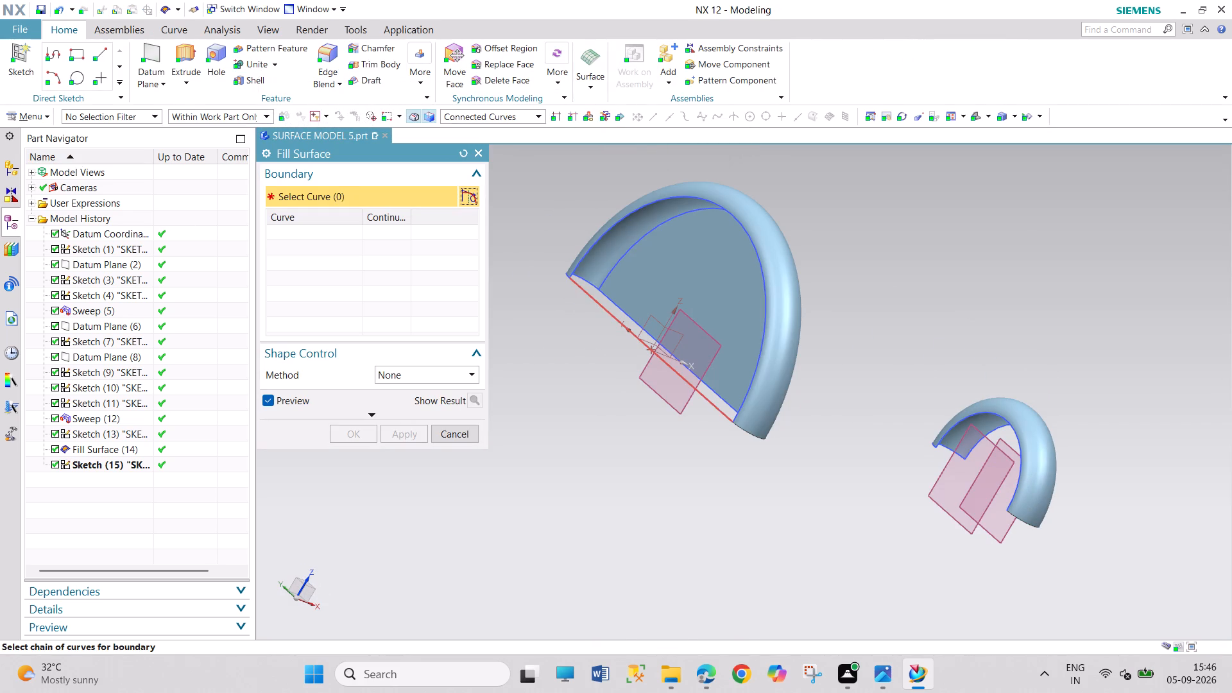
{"action": "left_click", "coordinate": [605, 312]}
{"action": "left_click", "coordinate": [593, 253]}
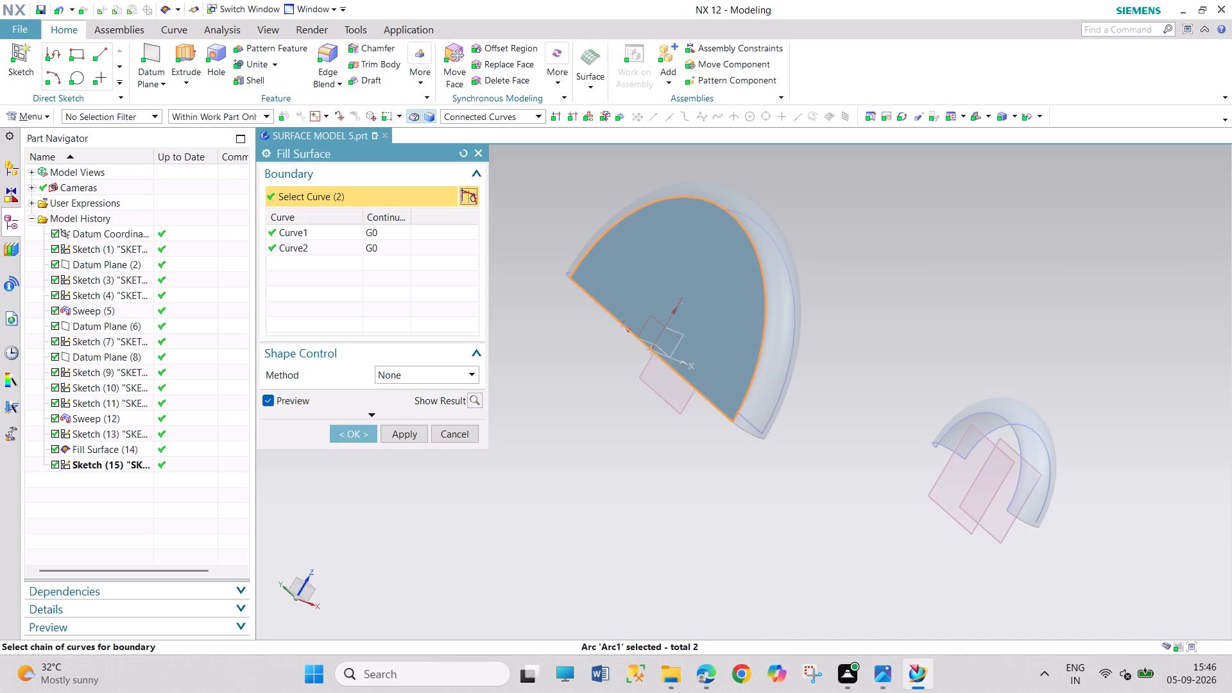
{"action": "left_click", "coordinate": [356, 436]}
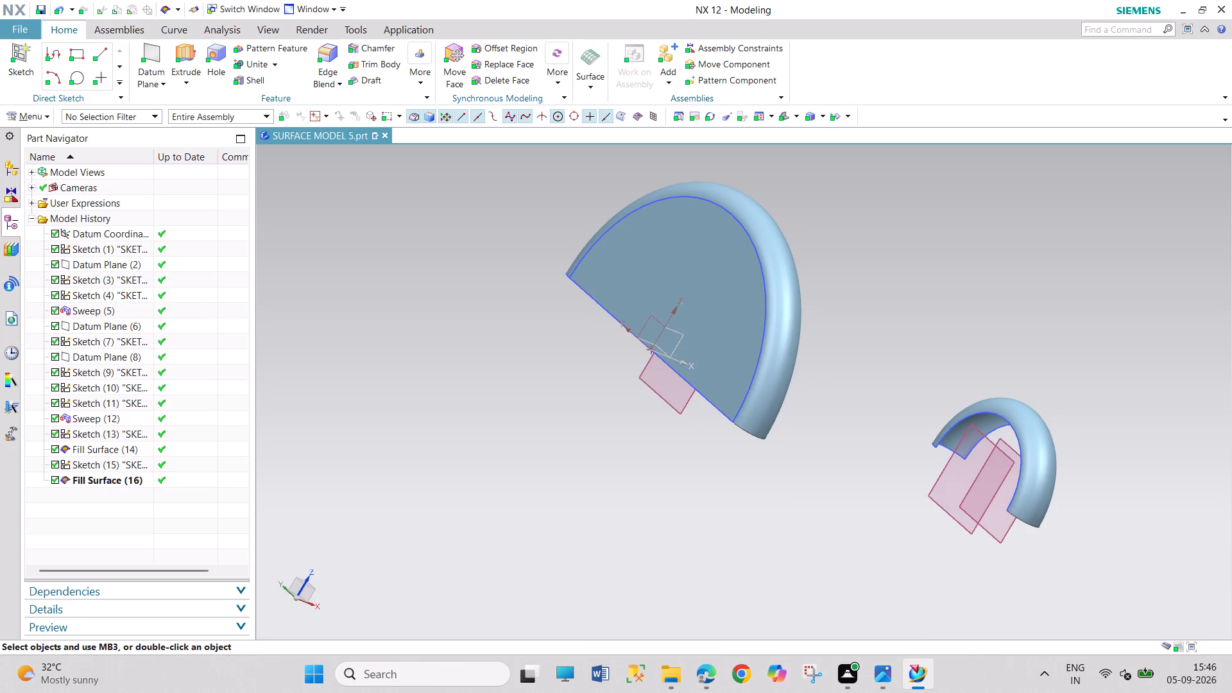
Sketch a horizontal line about 50.3 mm long joining the ends of the small arch's inner arc on Datum Plane (6), and finish the sketch.
{"action": "middle_click_drag", "start_coordinate": [1116, 484], "coordinate": [1115, 483]}
{"action": "middle_click_drag", "start_coordinate": [1115, 483], "coordinate": [1039, 436]}
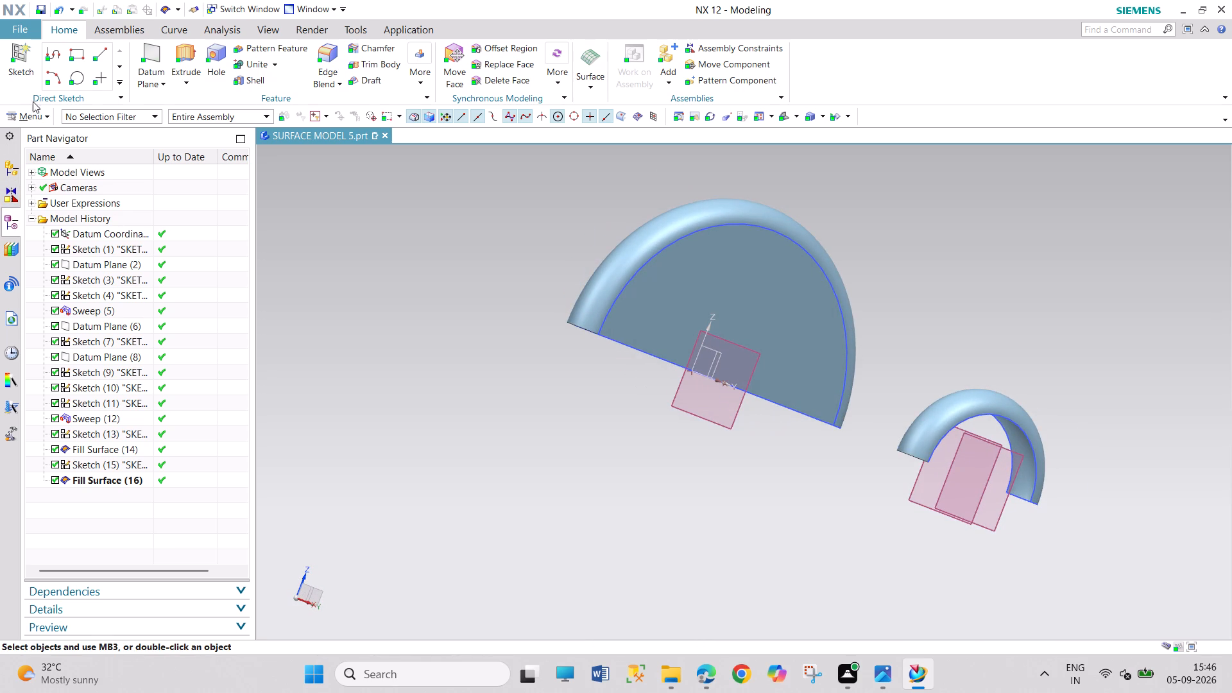
{"action": "left_click", "coordinate": [42, 121]}
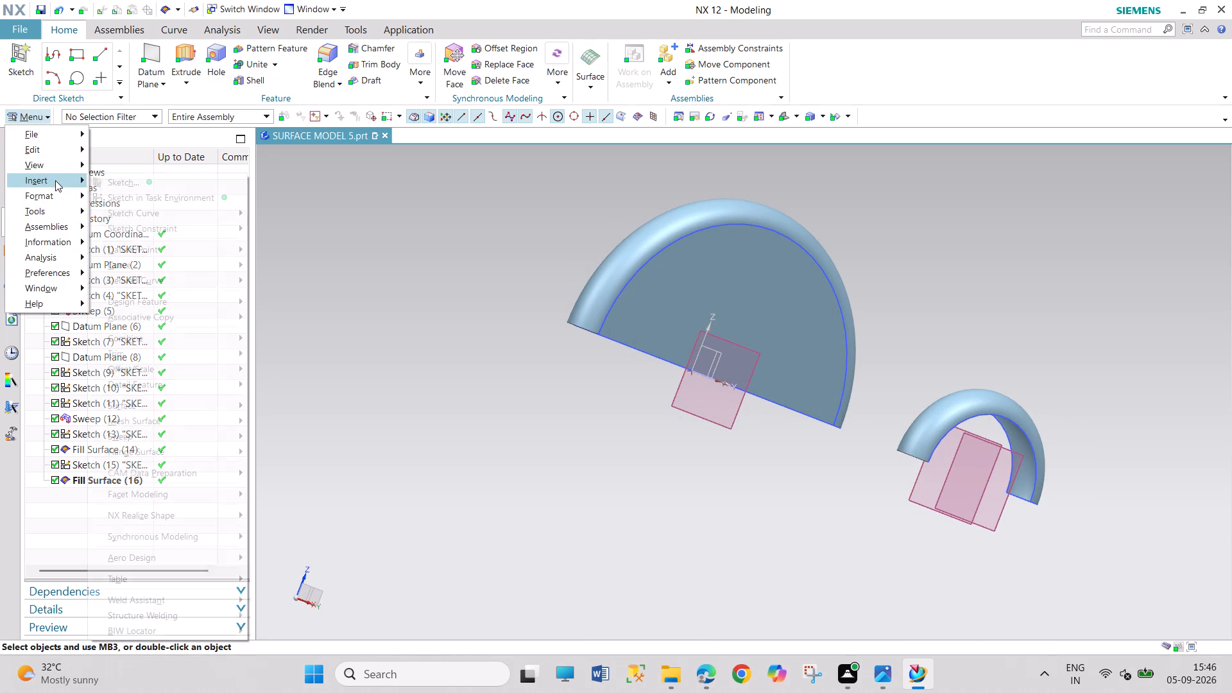
{"action": "left_click", "coordinate": [56, 181]}
{"action": "left_click", "coordinate": [123, 195]}
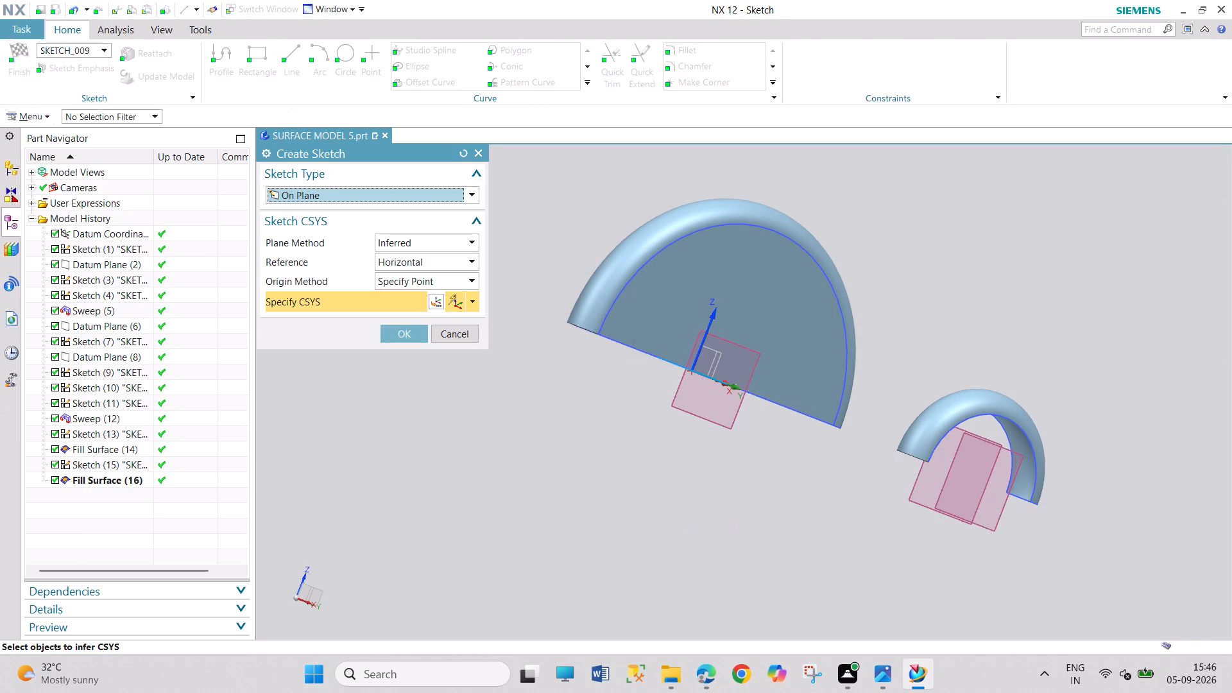
{"action": "left_click", "coordinate": [973, 436]}
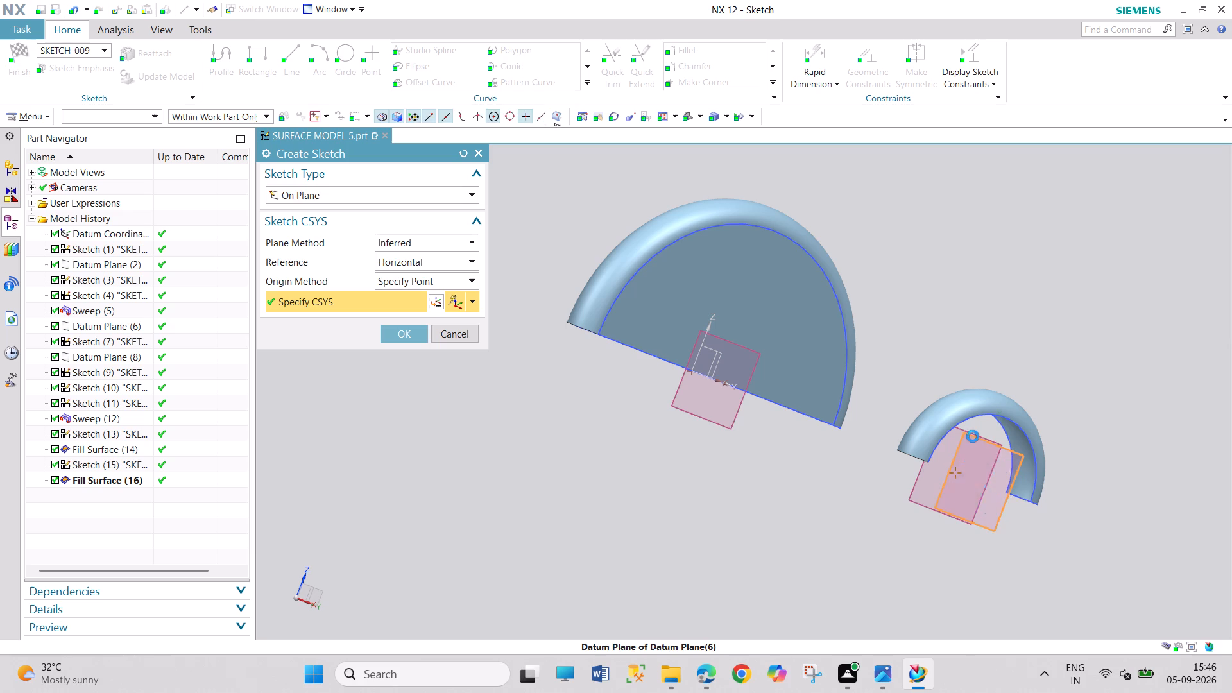
{"action": "left_click", "coordinate": [415, 338]}
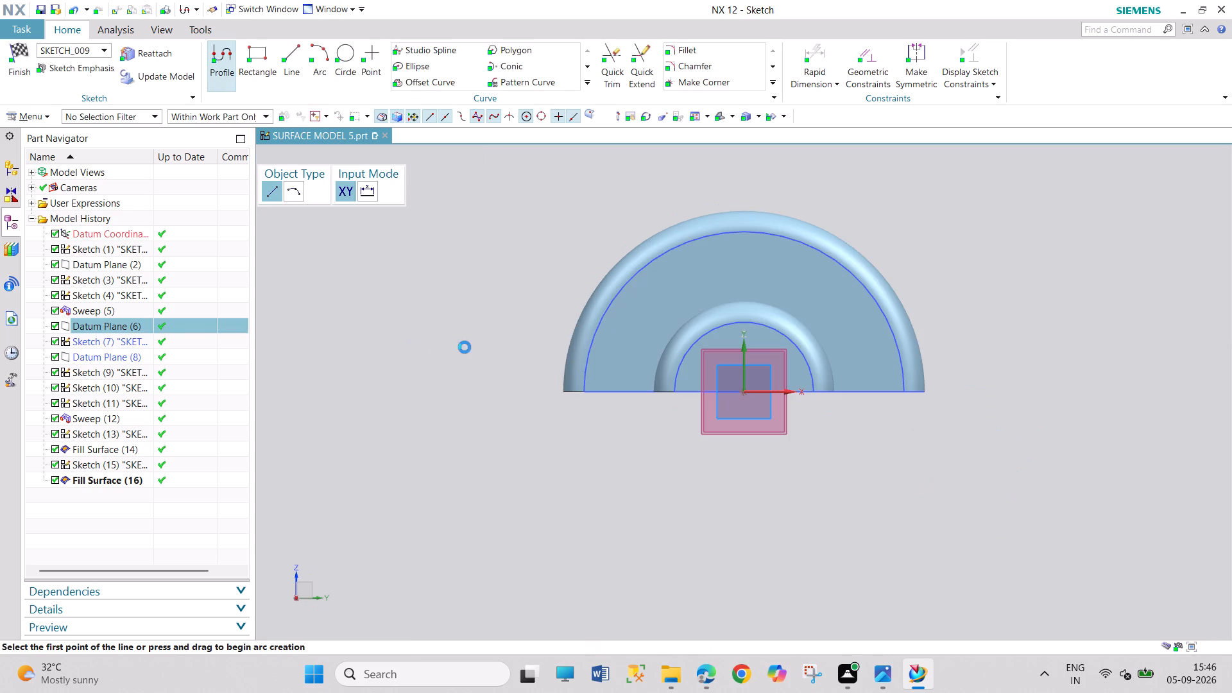
{"action": "left_click", "coordinate": [289, 64]}
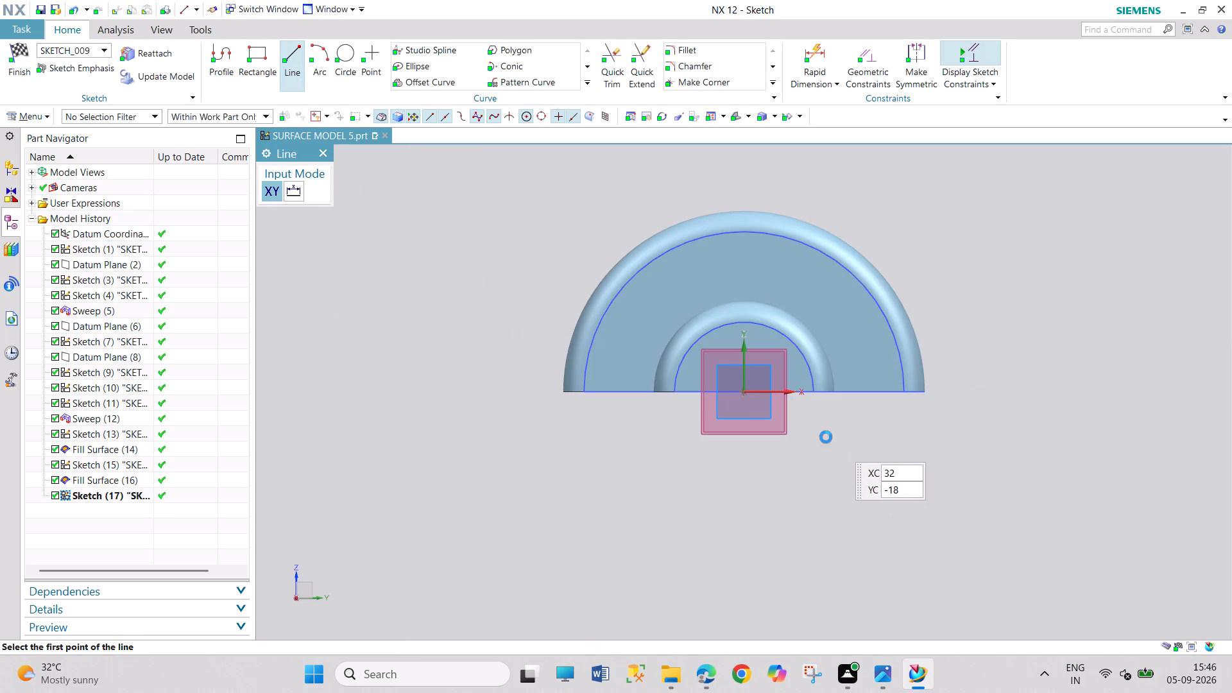
{"action": "scroll", "coordinate": [742, 402], "scroll_direction": "up", "scroll_amount": 3}
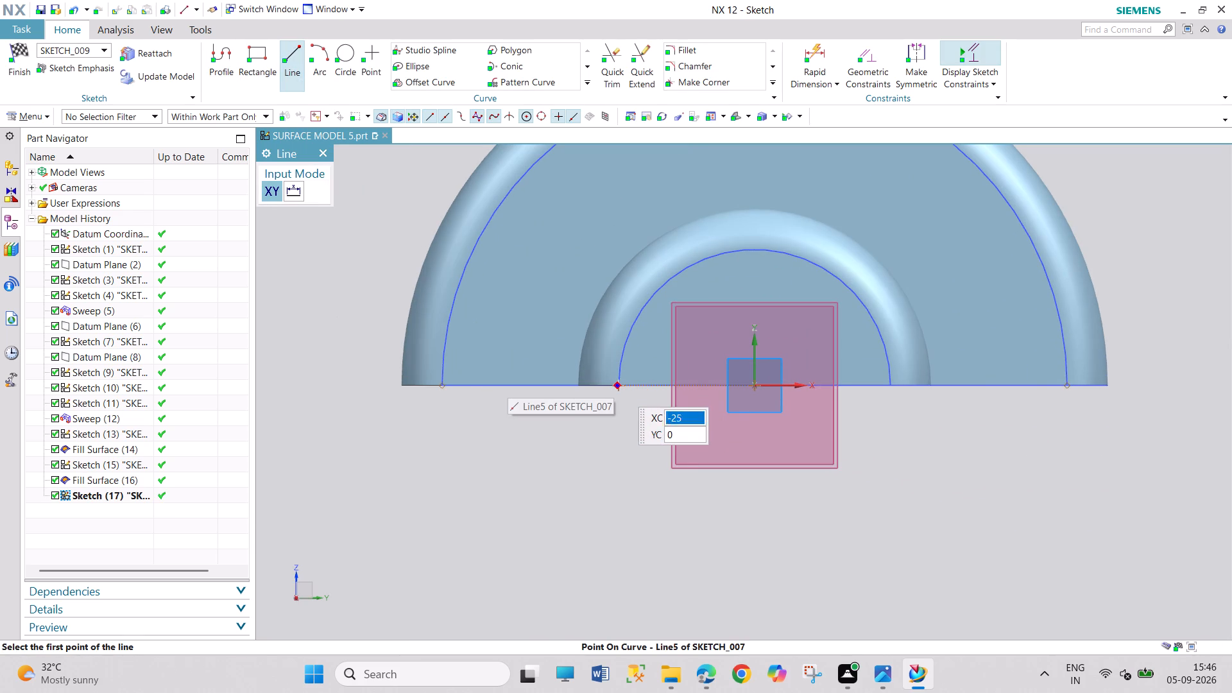
{"action": "left_click_drag", "start_coordinate": [617, 384], "coordinate": [623, 389]}
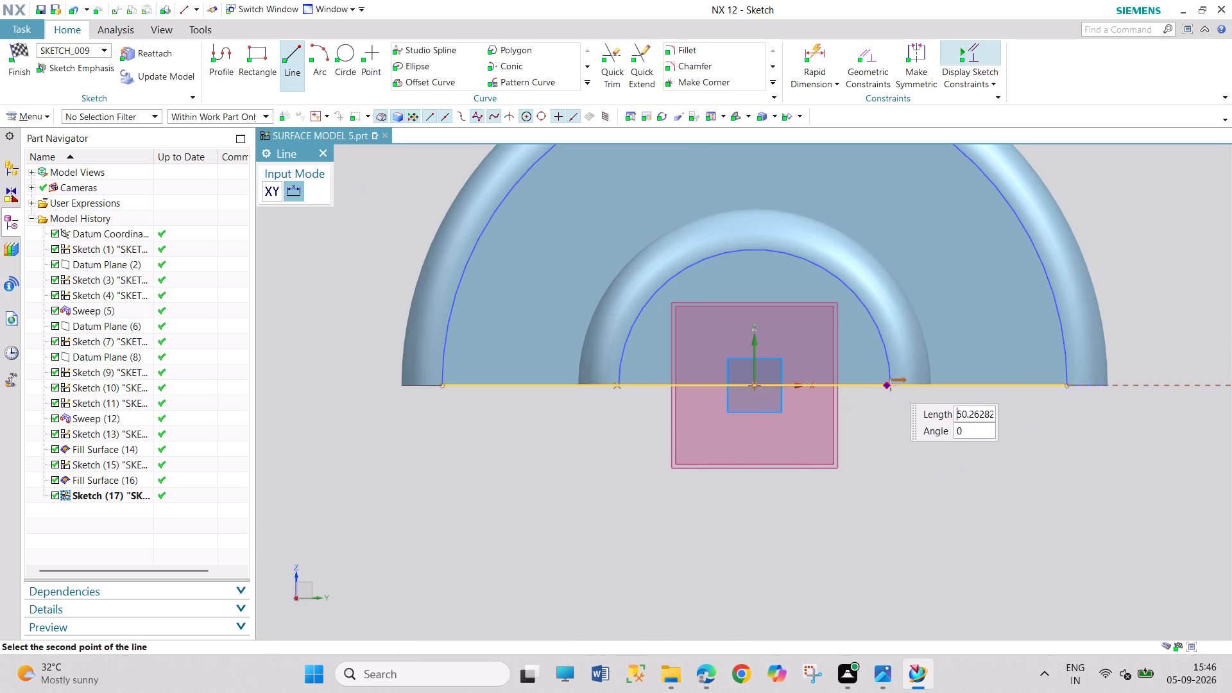
{"action": "left_click", "coordinate": [889, 382]}
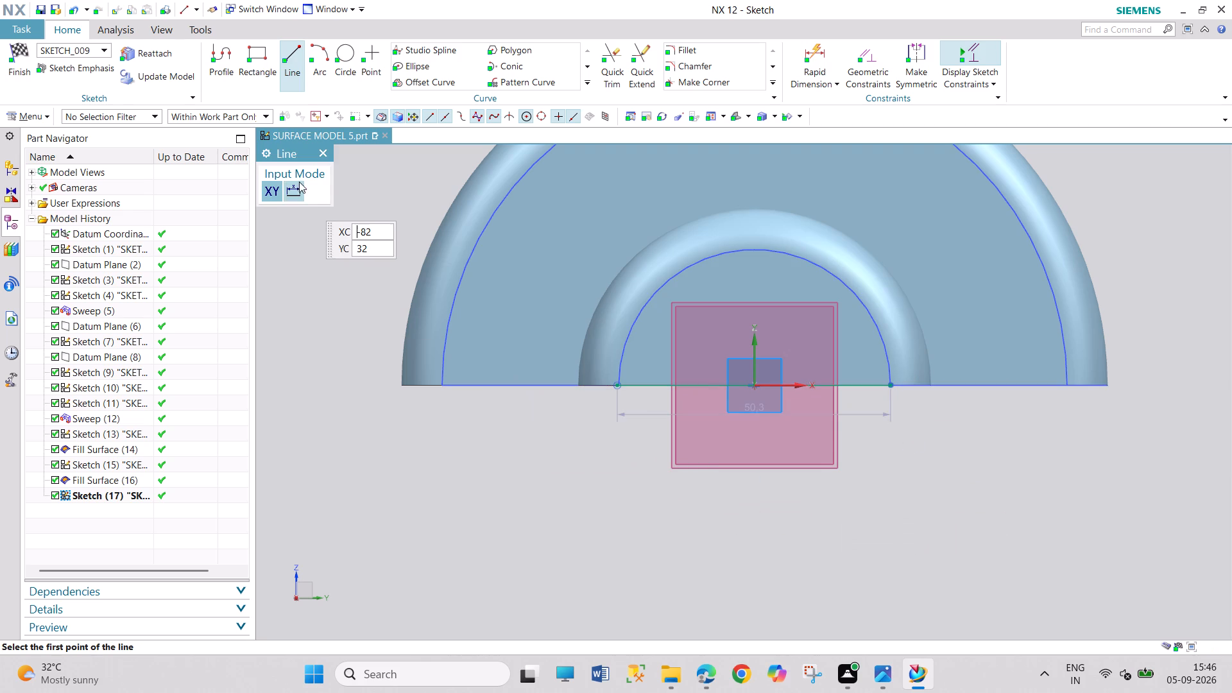
{"action": "left_click", "coordinate": [324, 155]}
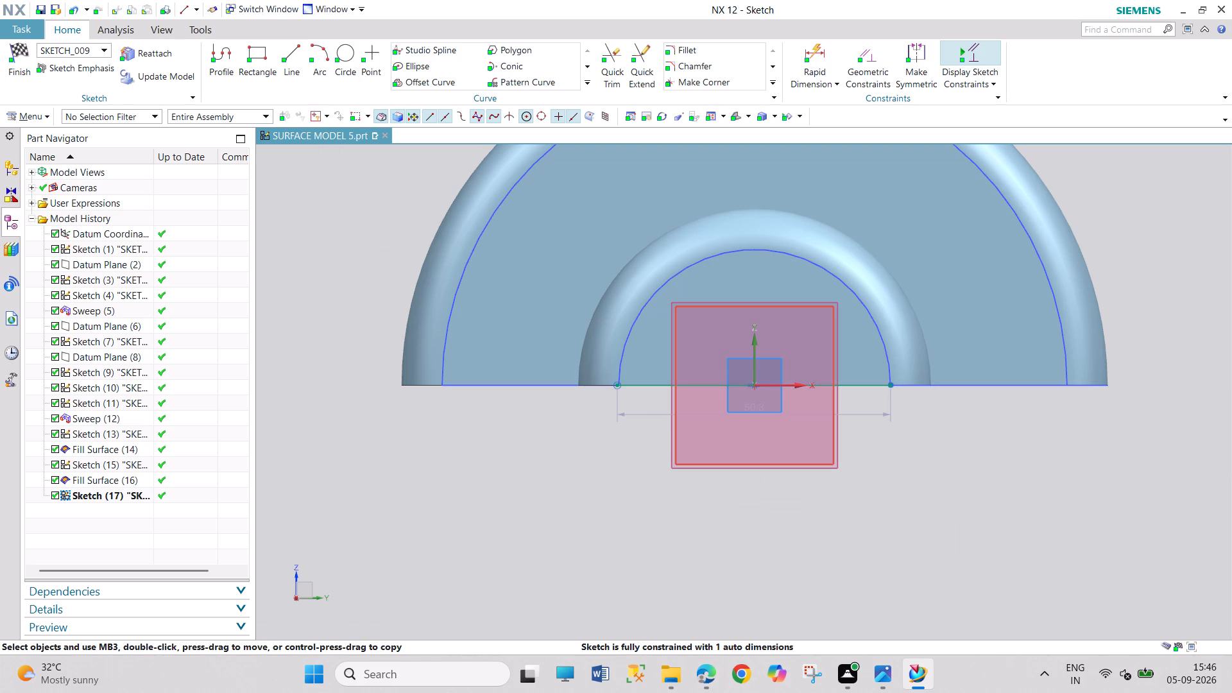
{"action": "left_click_drag", "start_coordinate": [749, 408], "coordinate": [782, 522]}
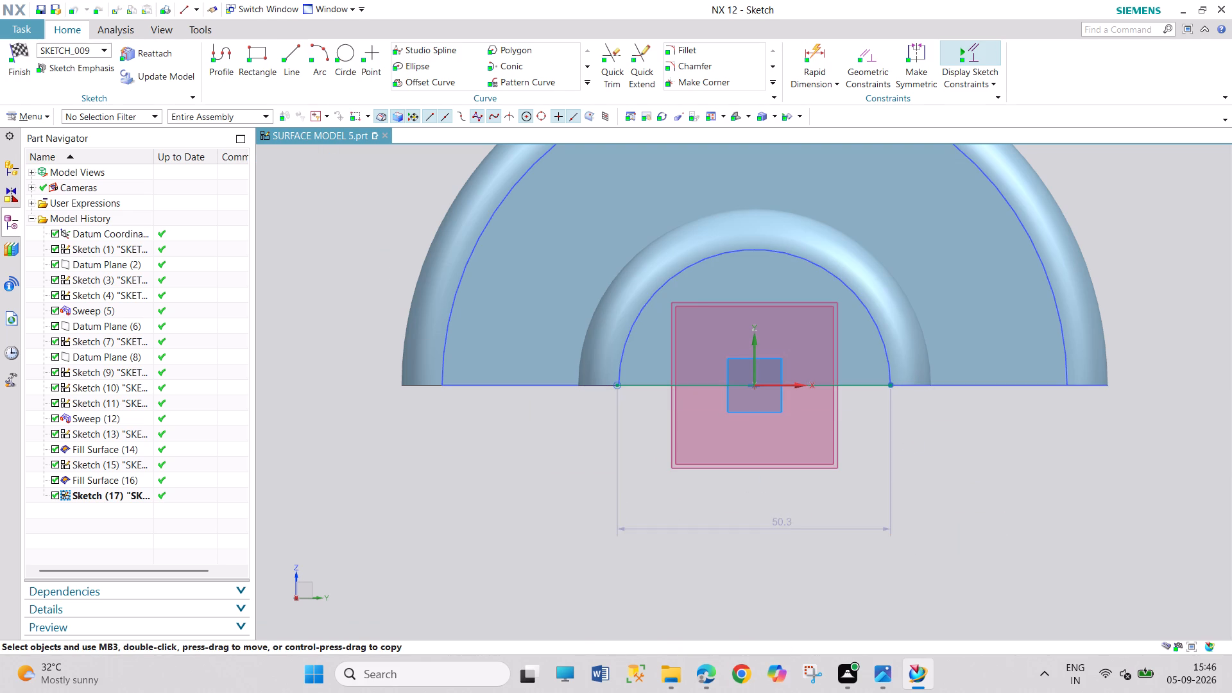
{"action": "left_click", "coordinate": [29, 76]}
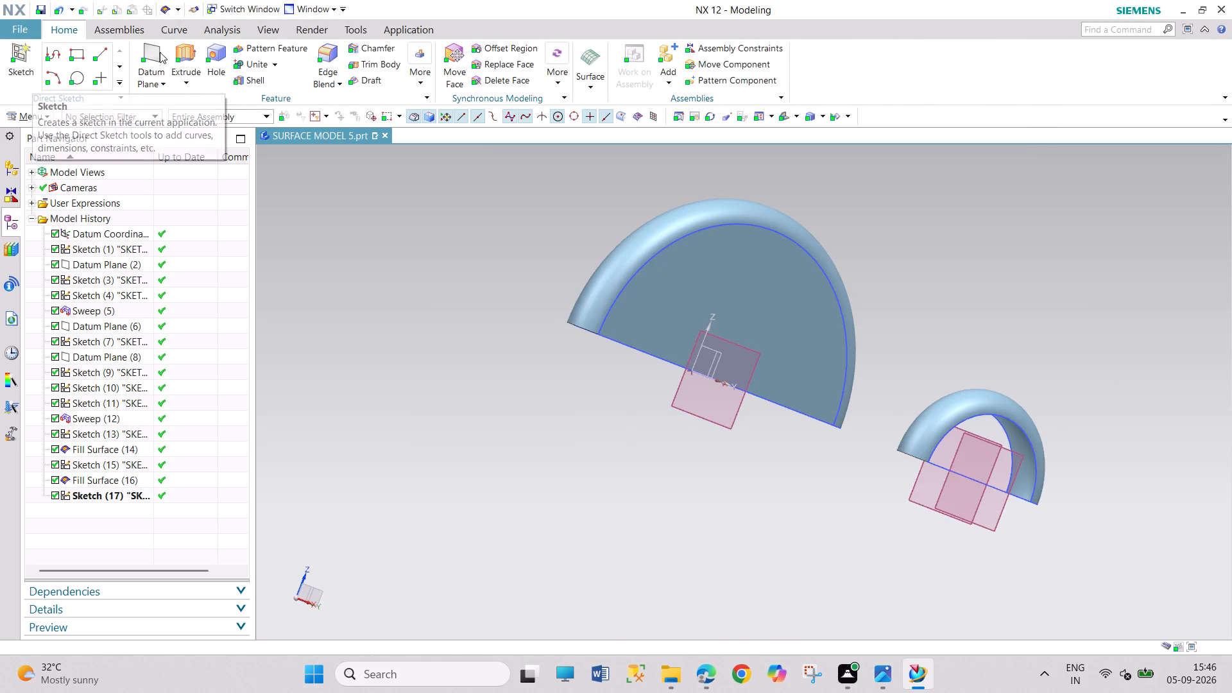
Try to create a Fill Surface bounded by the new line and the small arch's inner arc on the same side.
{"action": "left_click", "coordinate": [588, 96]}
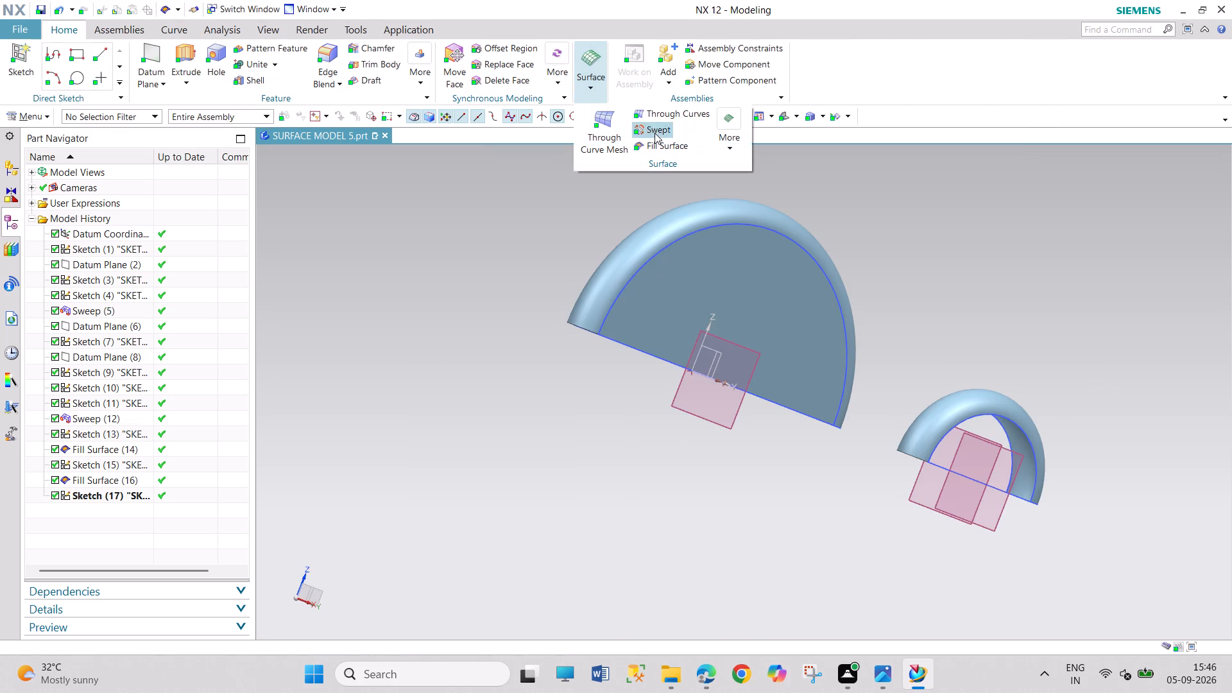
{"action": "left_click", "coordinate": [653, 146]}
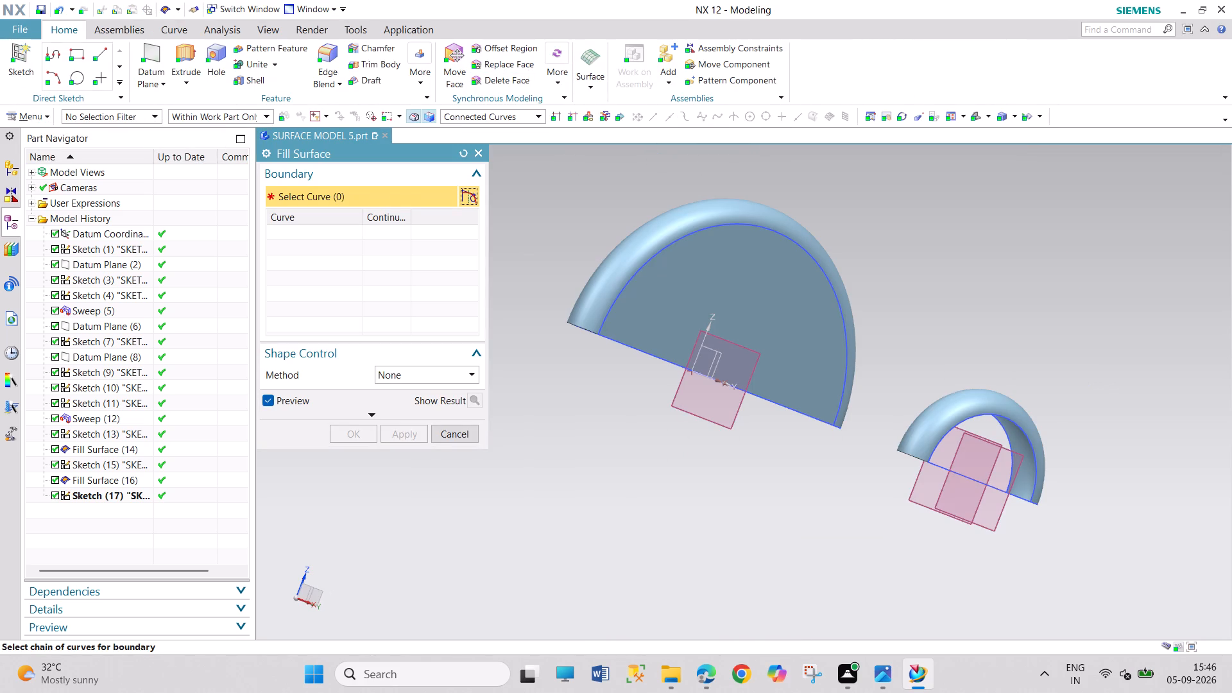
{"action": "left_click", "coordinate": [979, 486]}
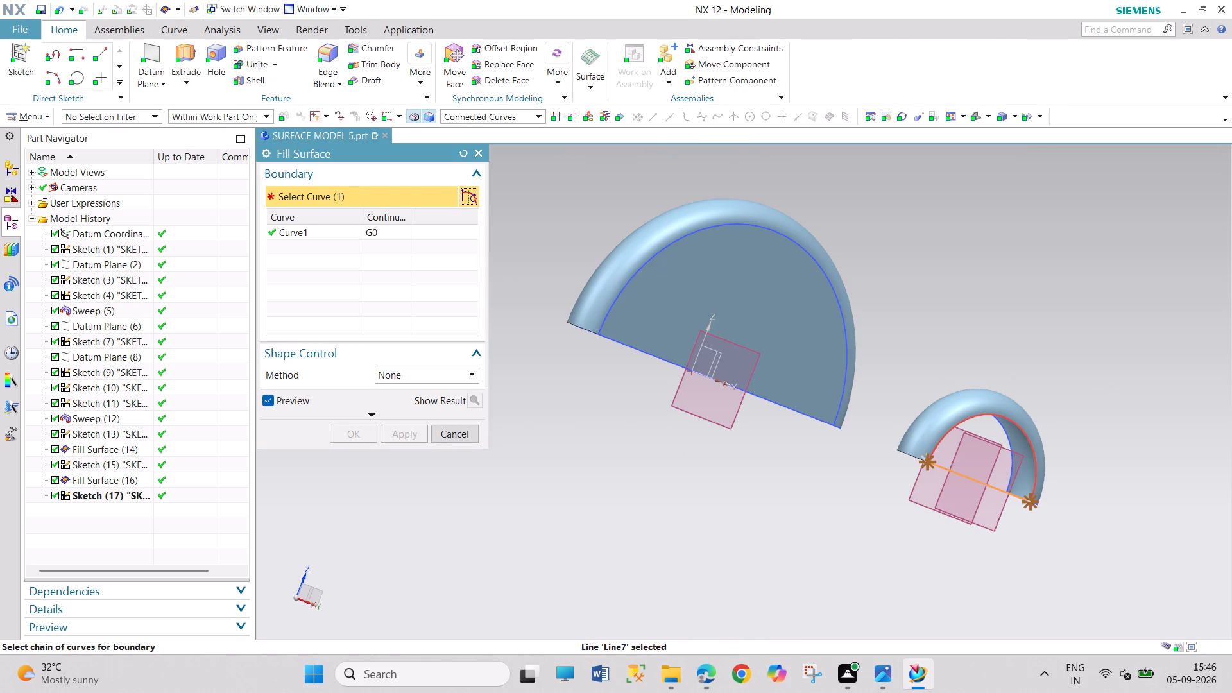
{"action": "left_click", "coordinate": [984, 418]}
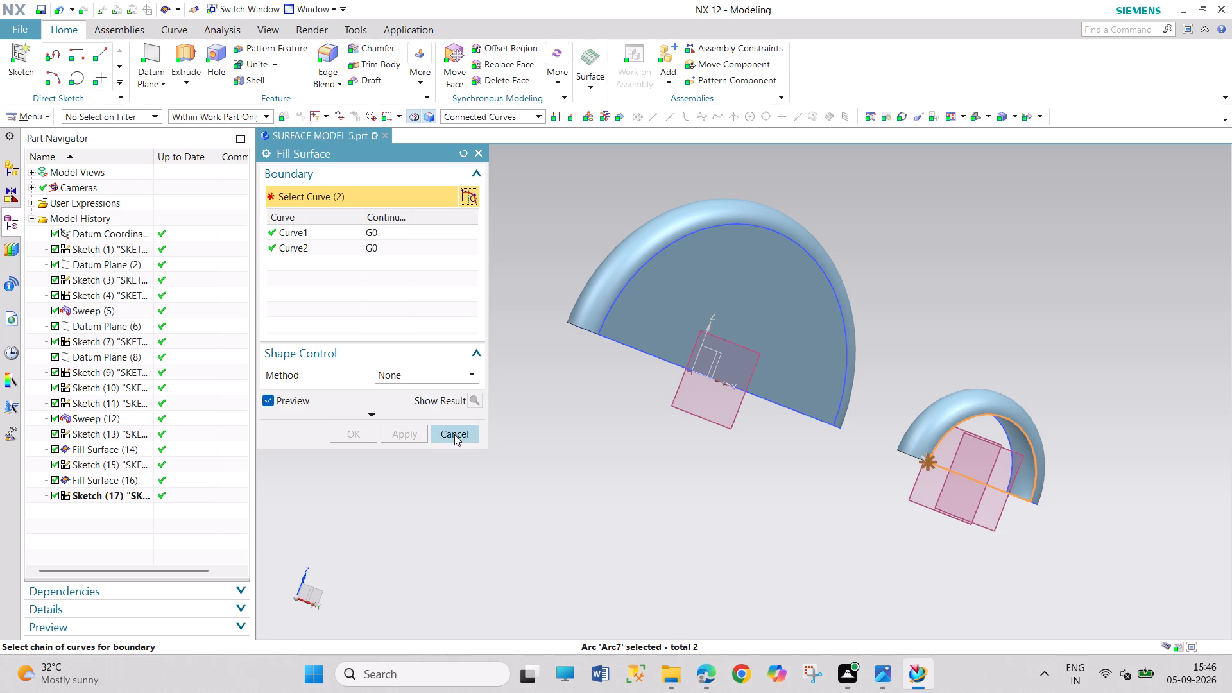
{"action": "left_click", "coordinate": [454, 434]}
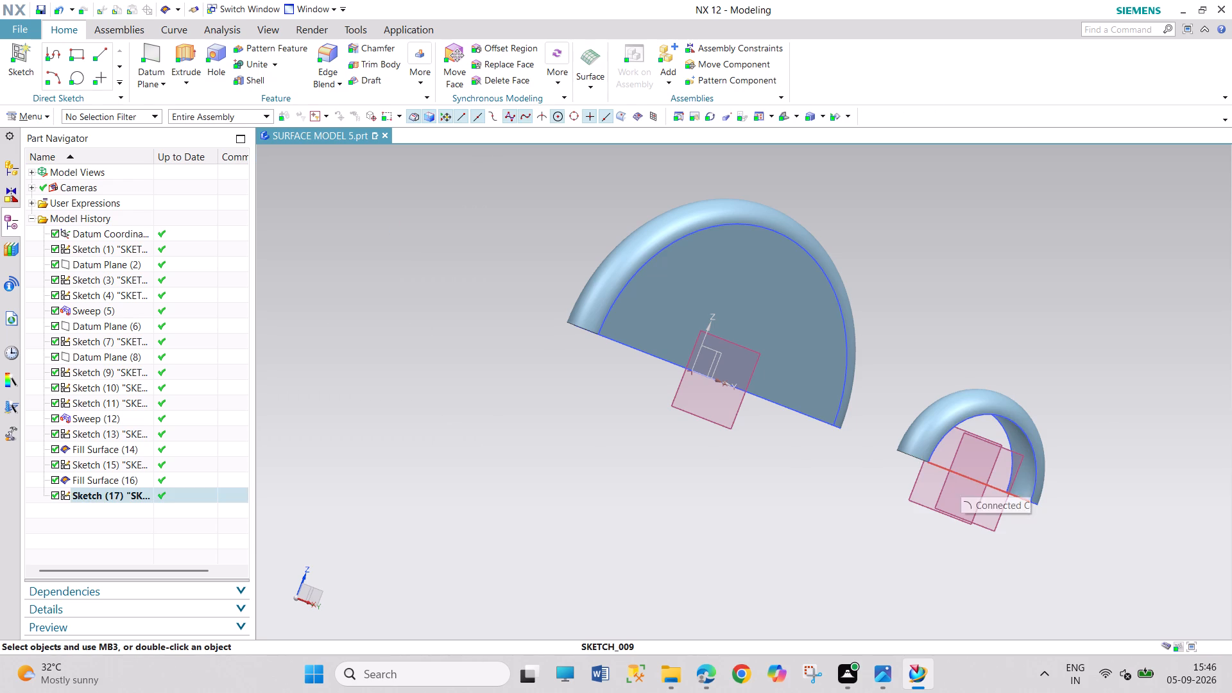
Edit the small arch's line sketch with rollback, stretch the line's negative-Y end outward to about 59.2 mm total length, and finish the sketch.
{"action": "right_click", "coordinate": [961, 480]}
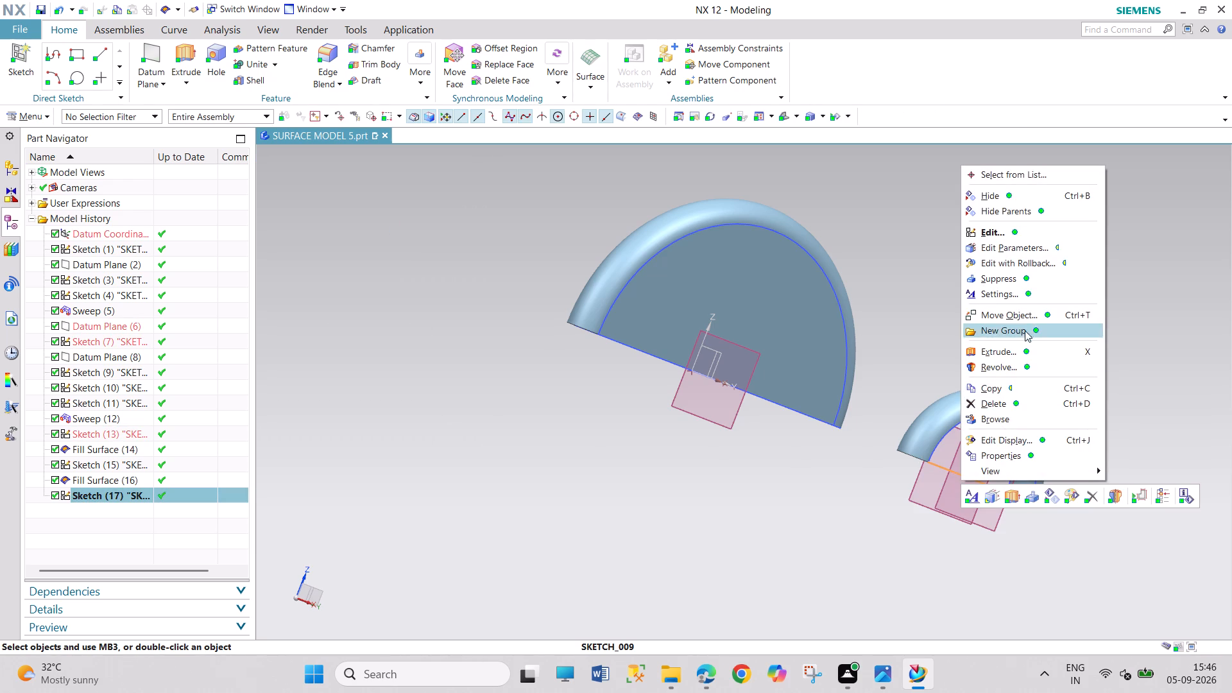
{"action": "left_click", "coordinate": [1026, 266]}
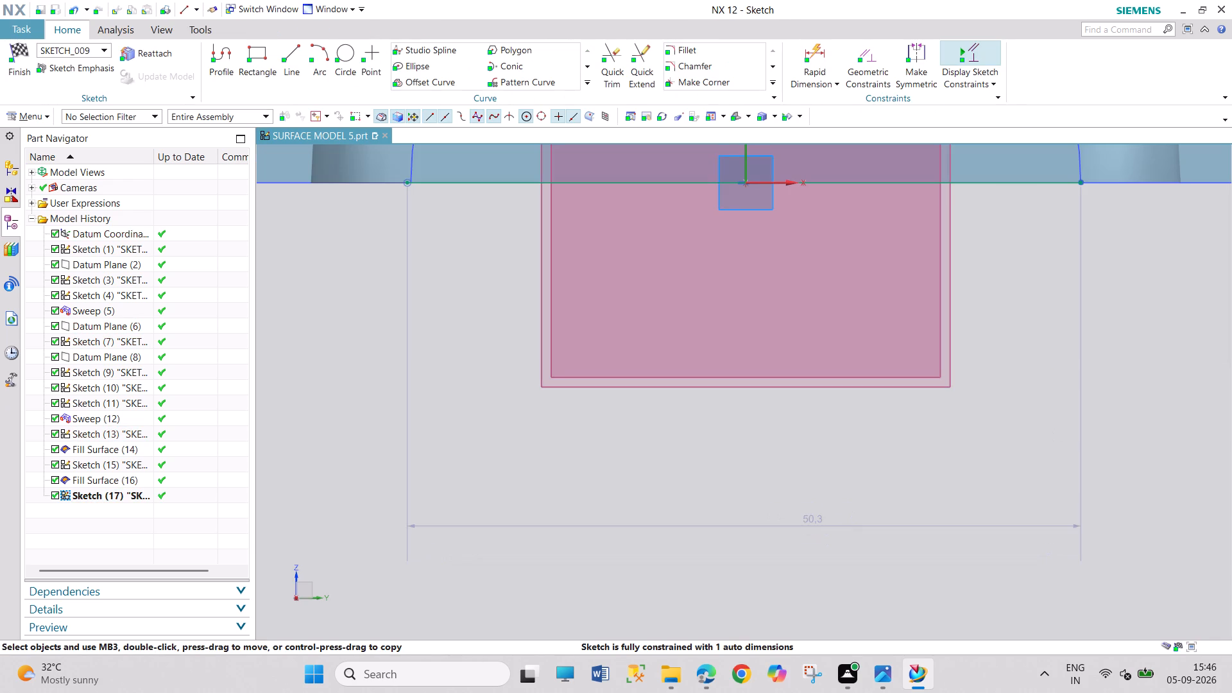
{"action": "scroll", "coordinate": [545, 268], "scroll_direction": "down", "scroll_amount": 5}
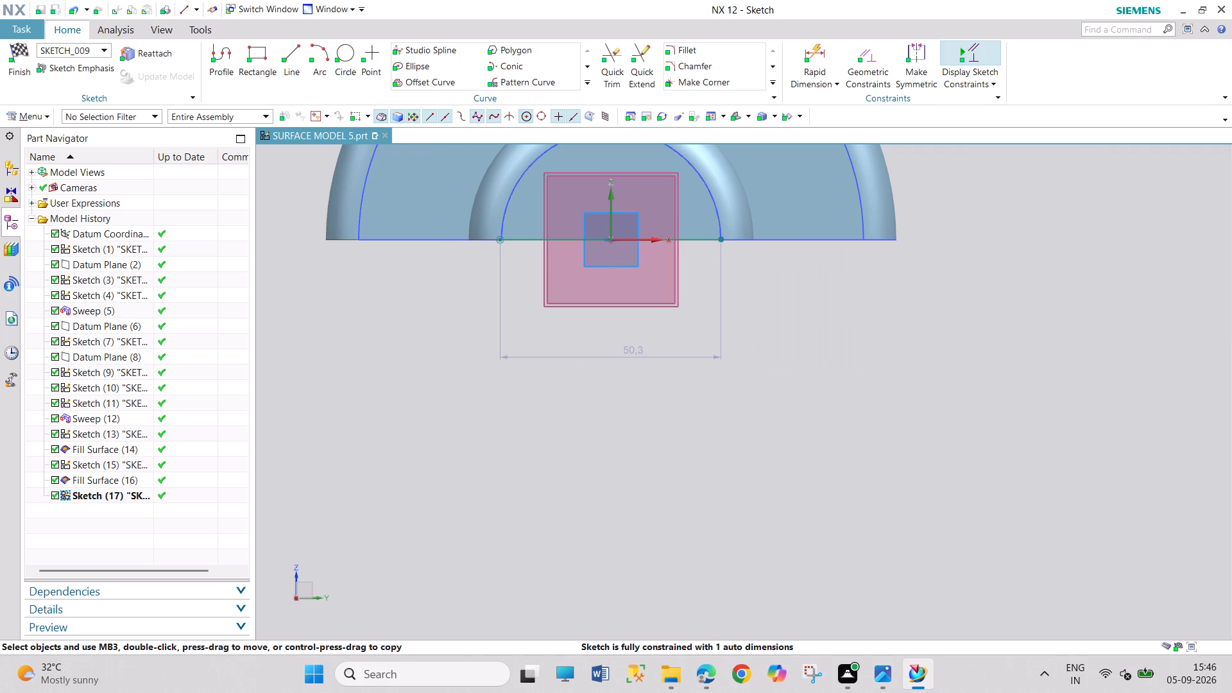
{"action": "left_click_drag", "start_coordinate": [499, 239], "coordinate": [461, 239]}
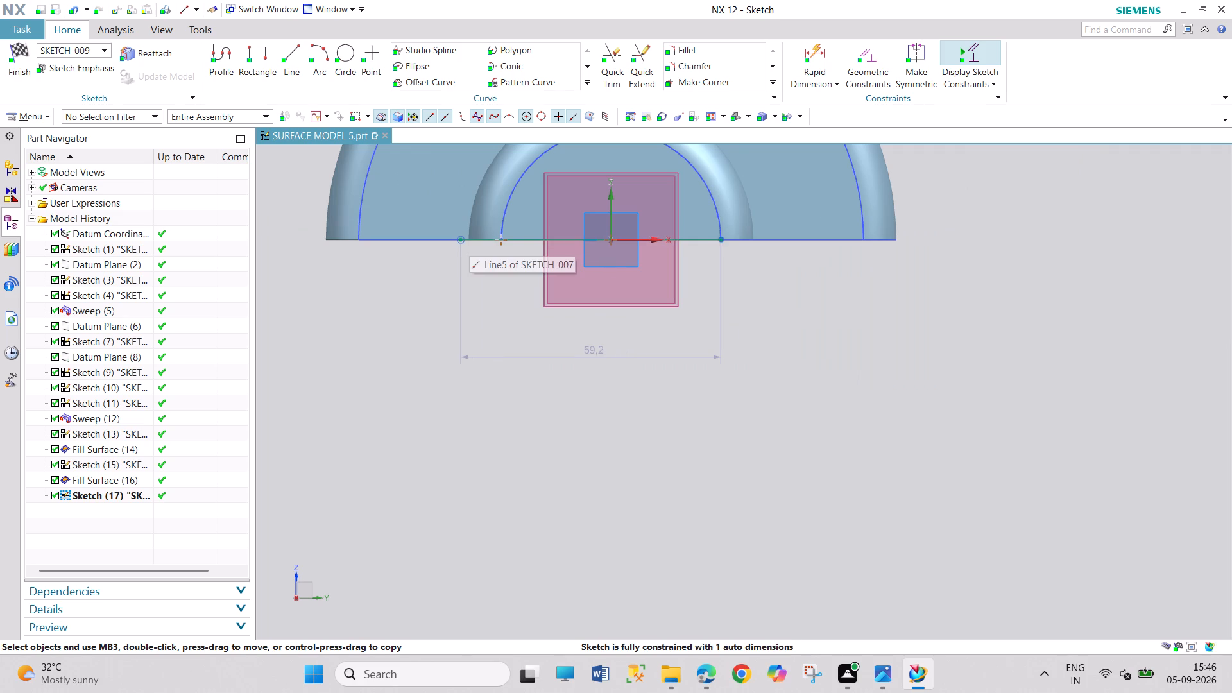
{"action": "left_click", "coordinate": [16, 86]}
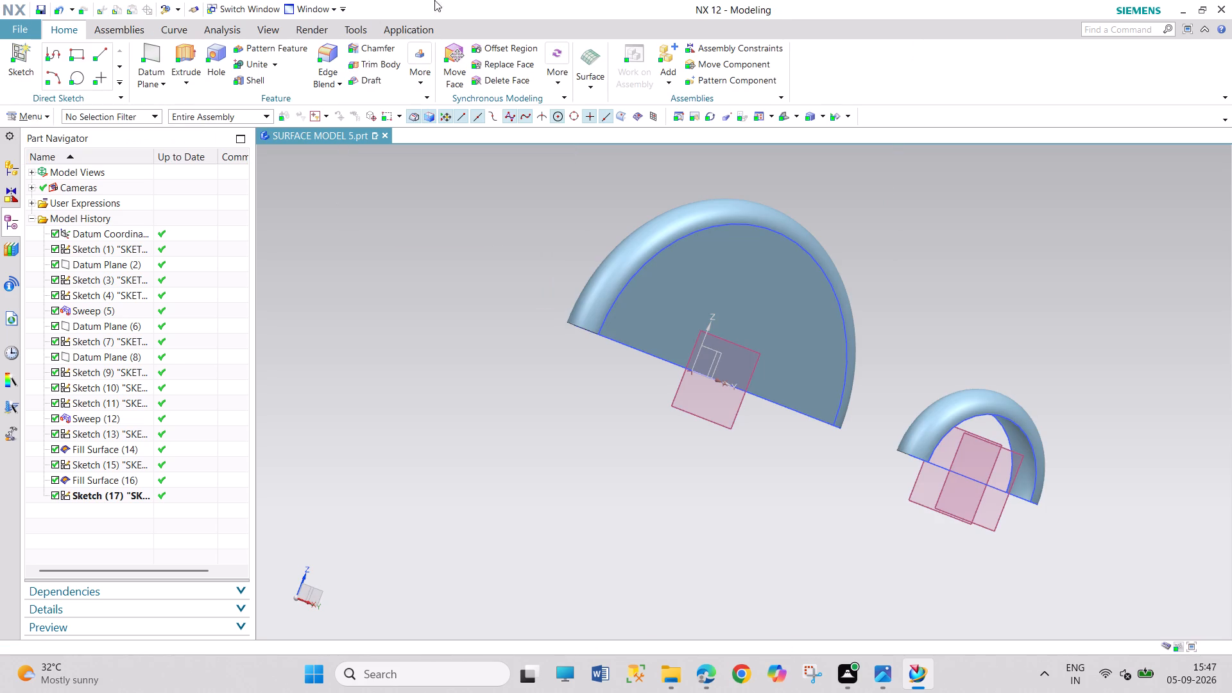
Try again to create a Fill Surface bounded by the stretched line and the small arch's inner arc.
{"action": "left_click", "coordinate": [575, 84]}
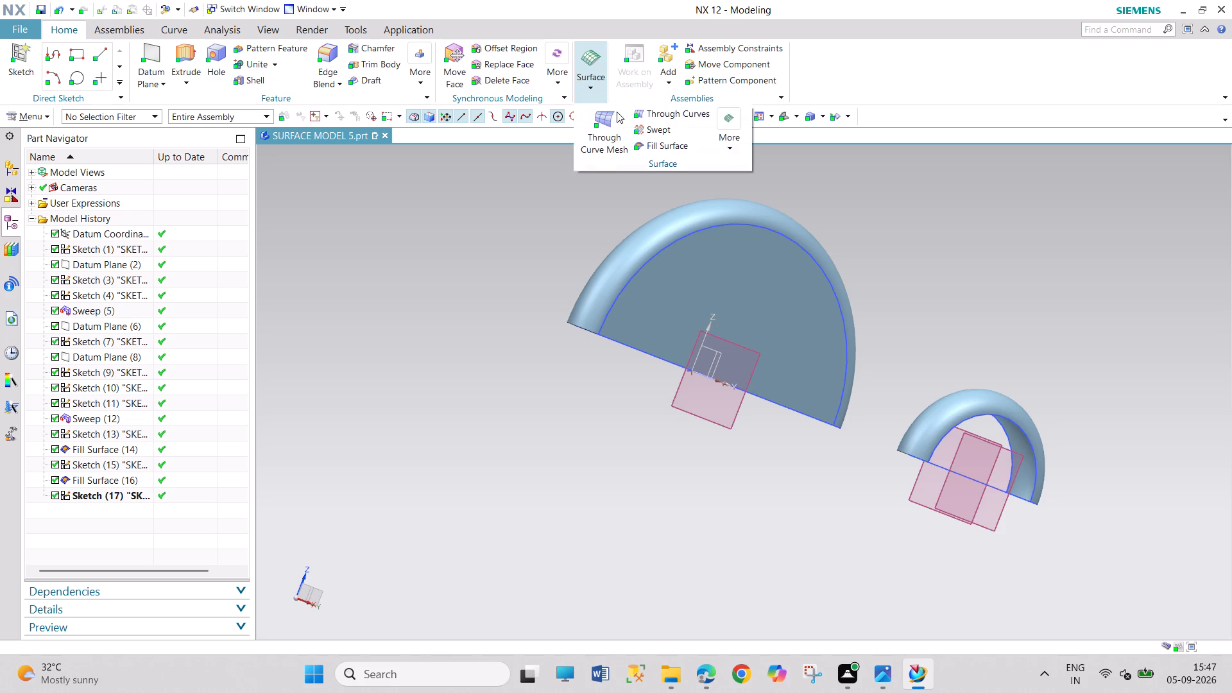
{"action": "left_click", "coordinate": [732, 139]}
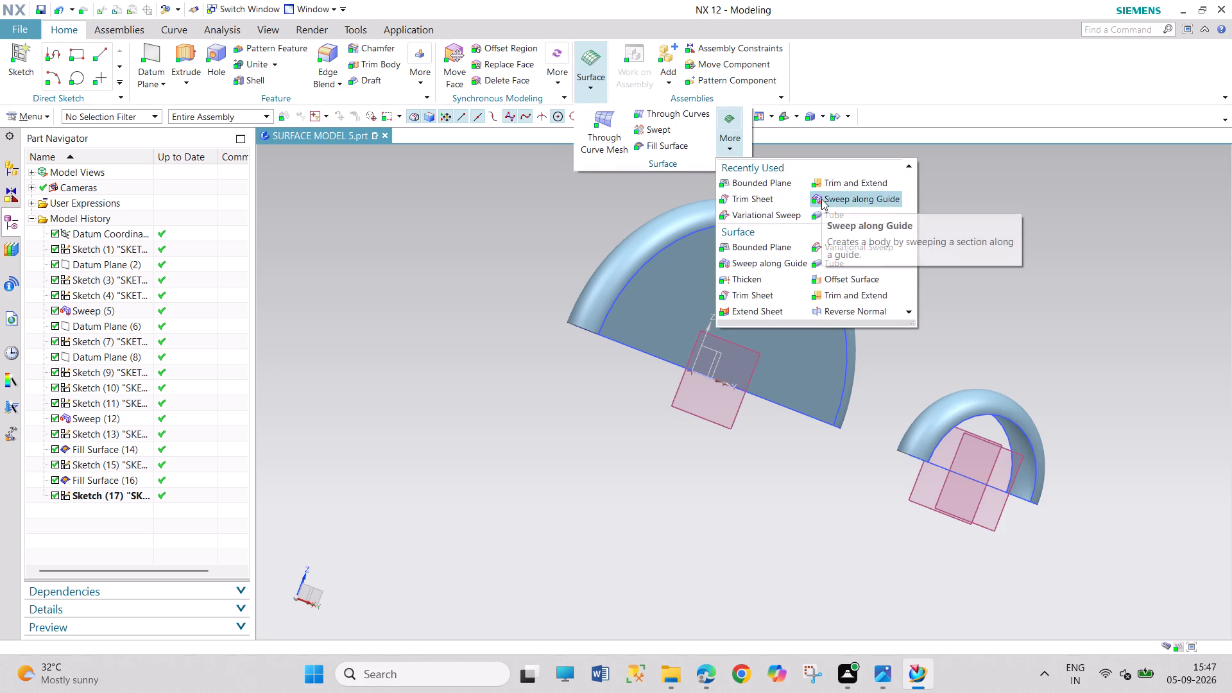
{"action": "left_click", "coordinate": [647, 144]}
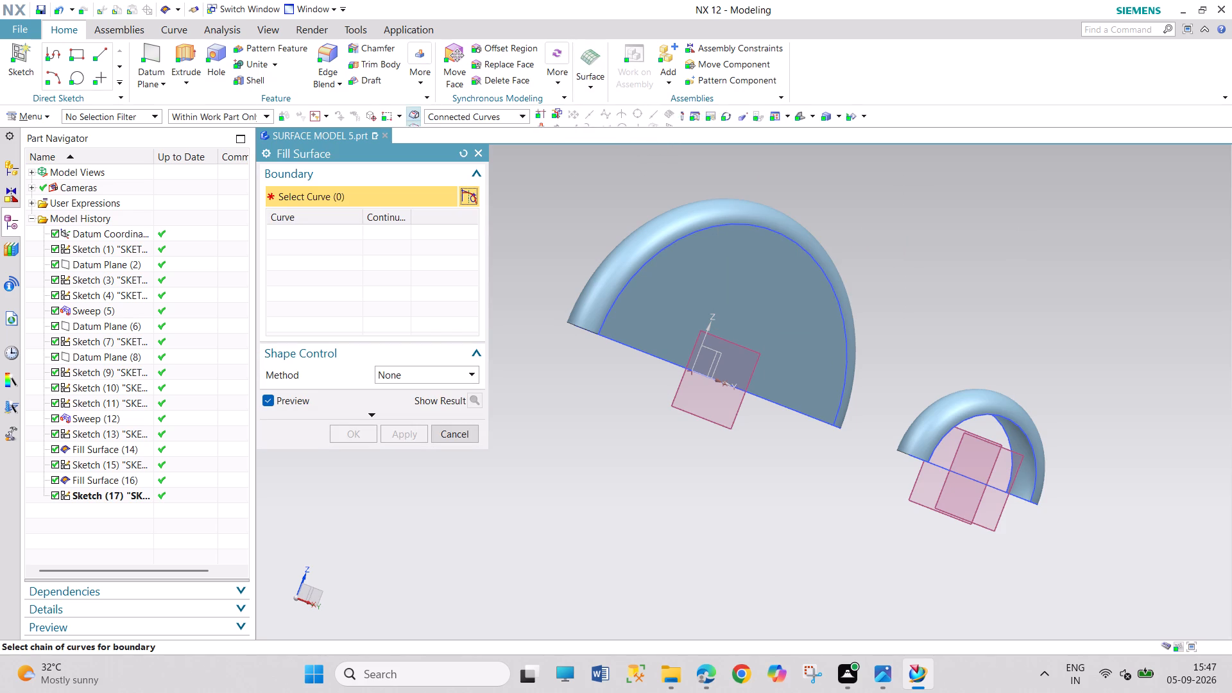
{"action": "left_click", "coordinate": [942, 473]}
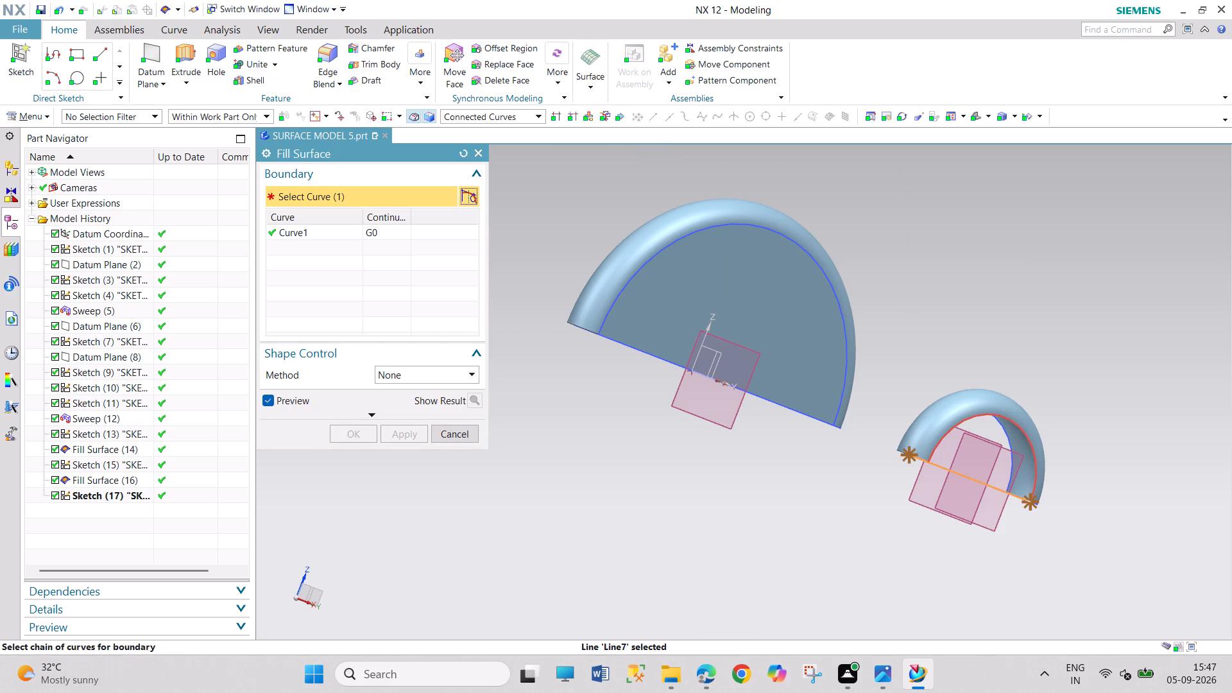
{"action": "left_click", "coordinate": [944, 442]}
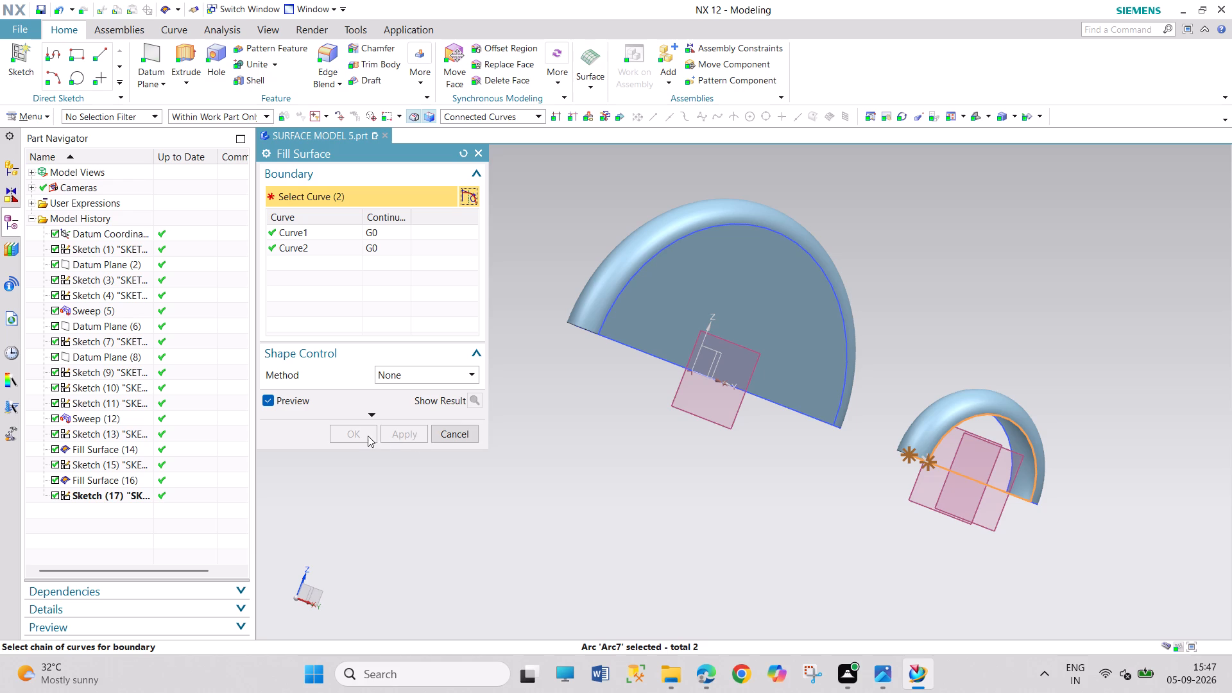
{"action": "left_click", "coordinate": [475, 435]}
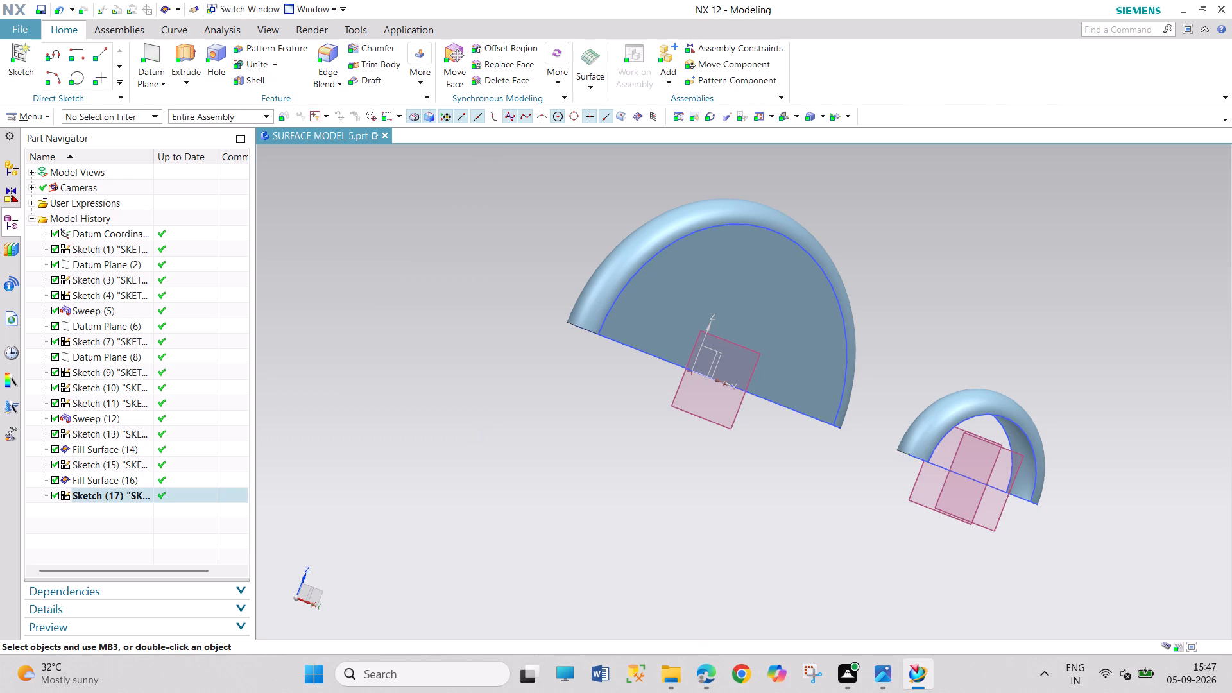
Open the small arch's line sketch on Datum Plane (6) for editing with rollback.
{"action": "right_click", "coordinate": [962, 475]}
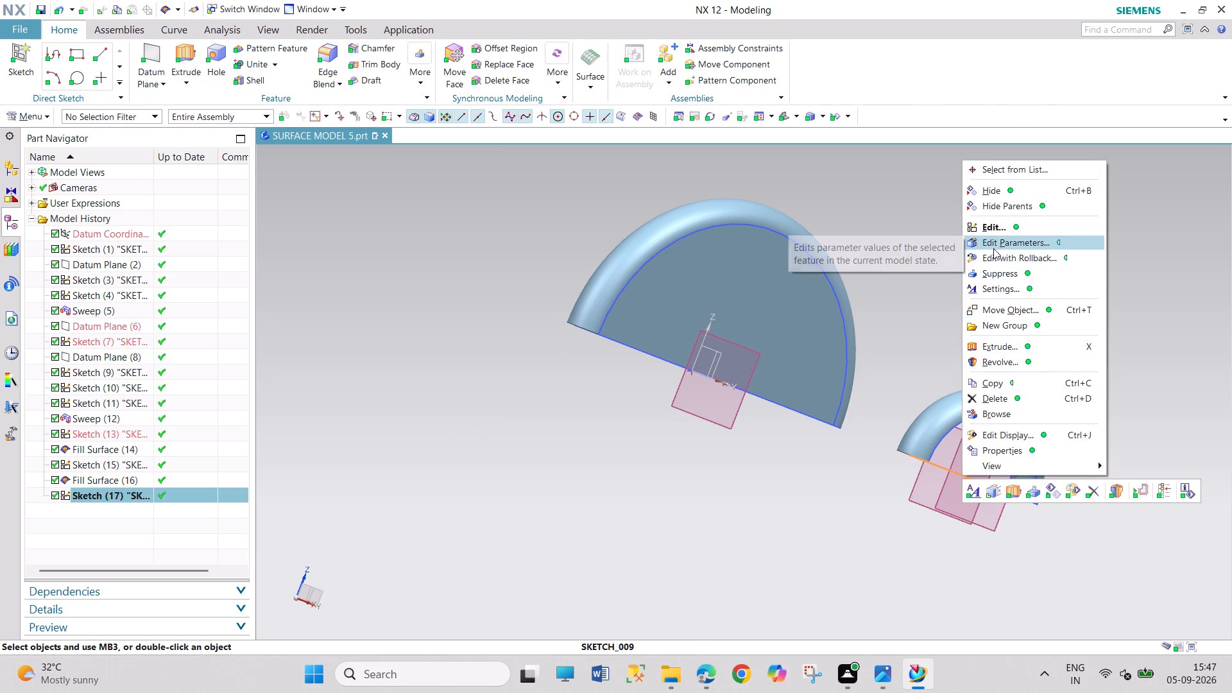
{"action": "left_click", "coordinate": [996, 259]}
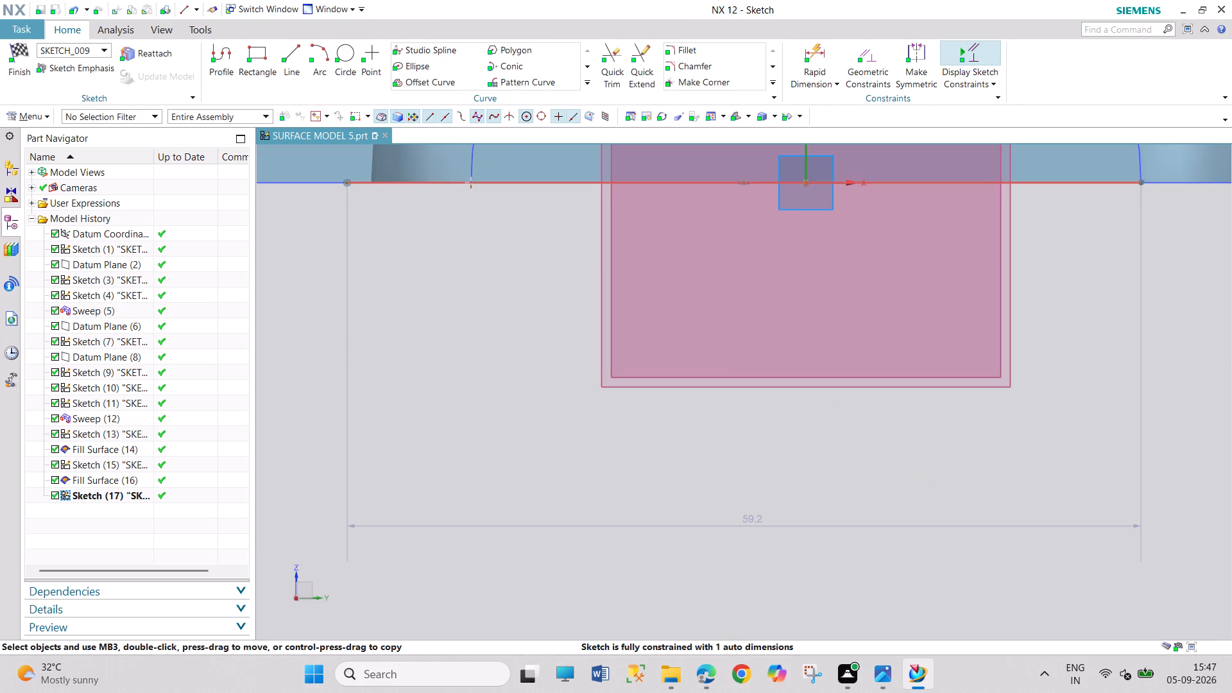
{"action": "scroll", "coordinate": [572, 276], "scroll_direction": "down", "scroll_amount": 2}
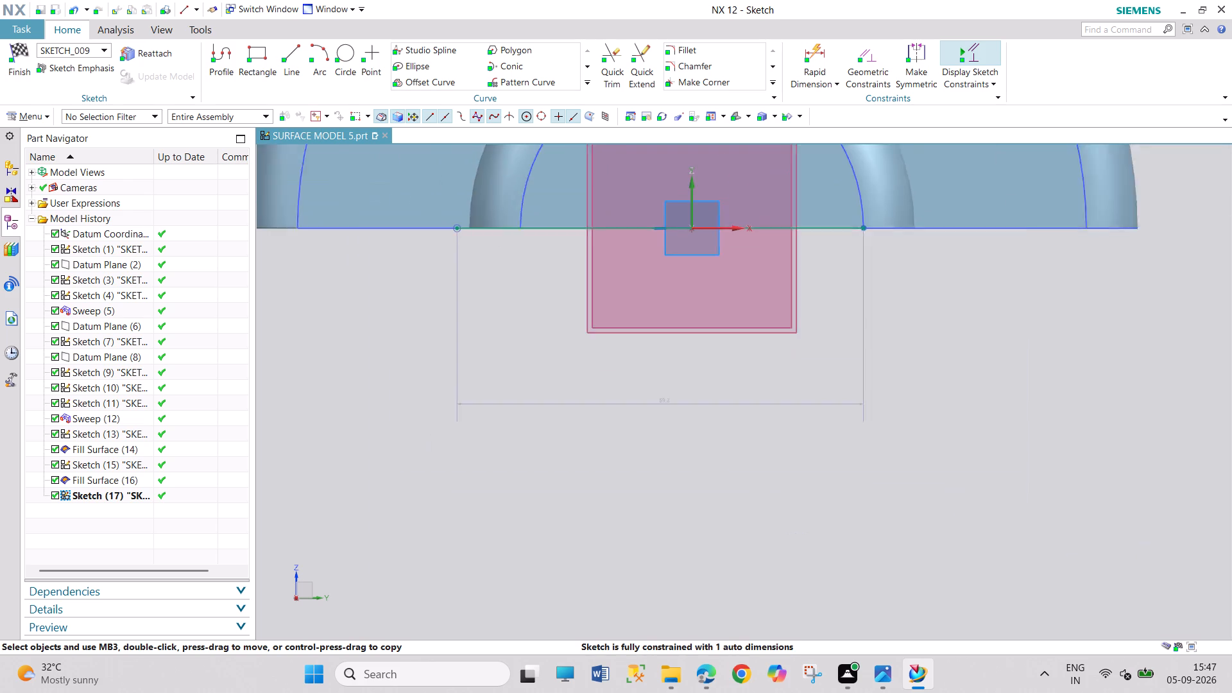
{"action": "scroll", "coordinate": [572, 276], "scroll_direction": "down", "scroll_amount": 2}
{"action": "scroll", "coordinate": [726, 250], "scroll_direction": "down", "scroll_amount": 4}
{"action": "scroll", "coordinate": [723, 214], "scroll_direction": "up", "scroll_amount": 5}
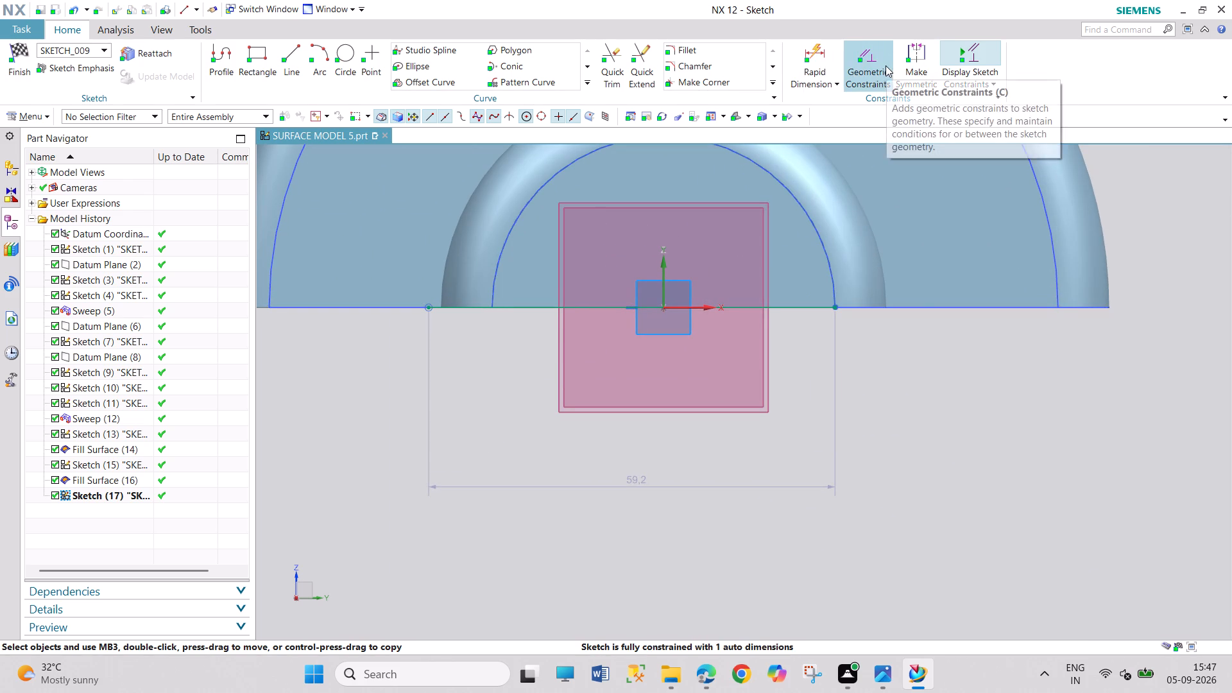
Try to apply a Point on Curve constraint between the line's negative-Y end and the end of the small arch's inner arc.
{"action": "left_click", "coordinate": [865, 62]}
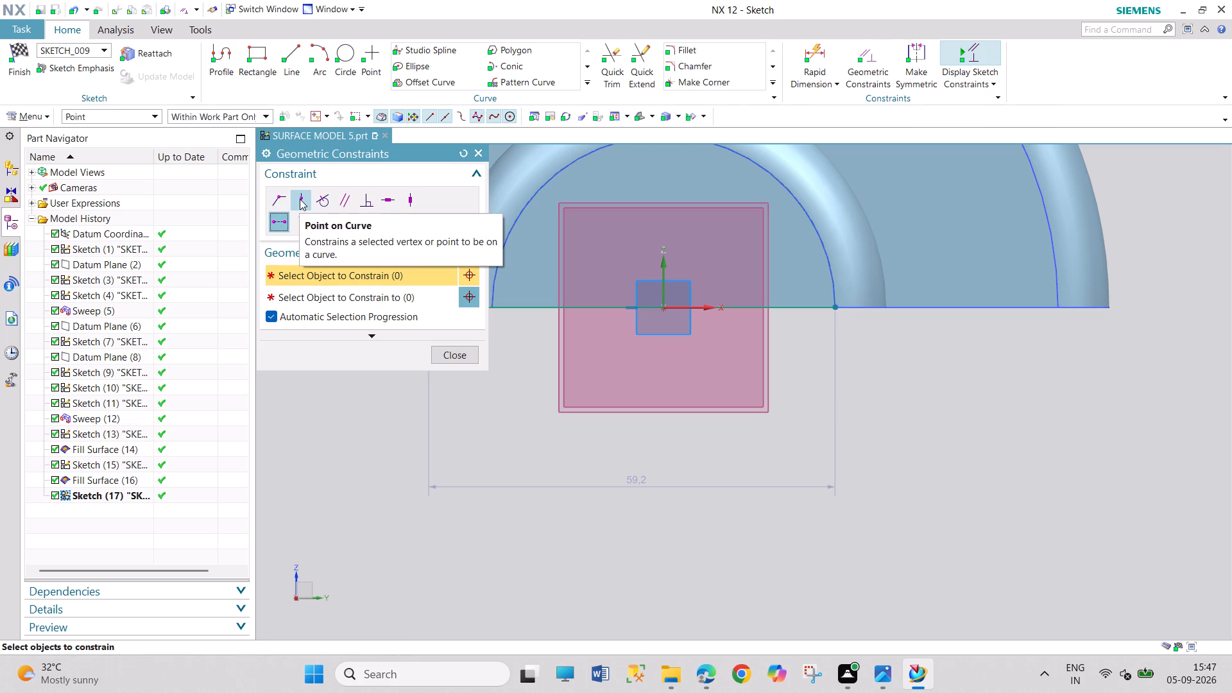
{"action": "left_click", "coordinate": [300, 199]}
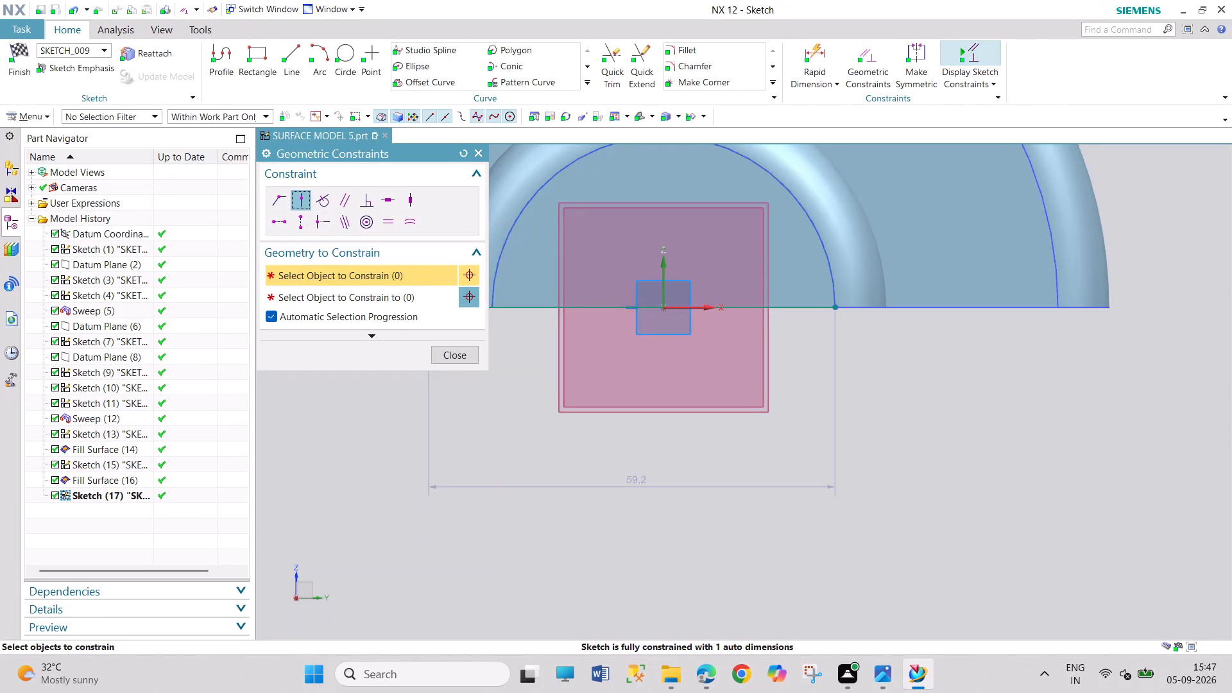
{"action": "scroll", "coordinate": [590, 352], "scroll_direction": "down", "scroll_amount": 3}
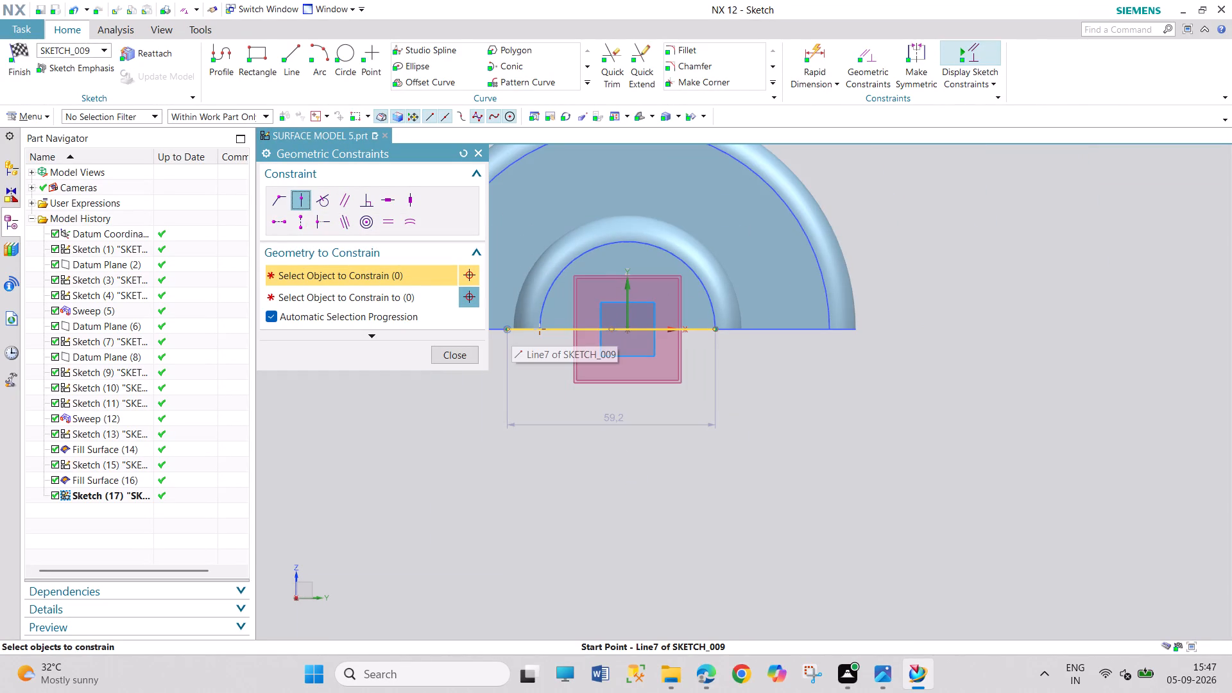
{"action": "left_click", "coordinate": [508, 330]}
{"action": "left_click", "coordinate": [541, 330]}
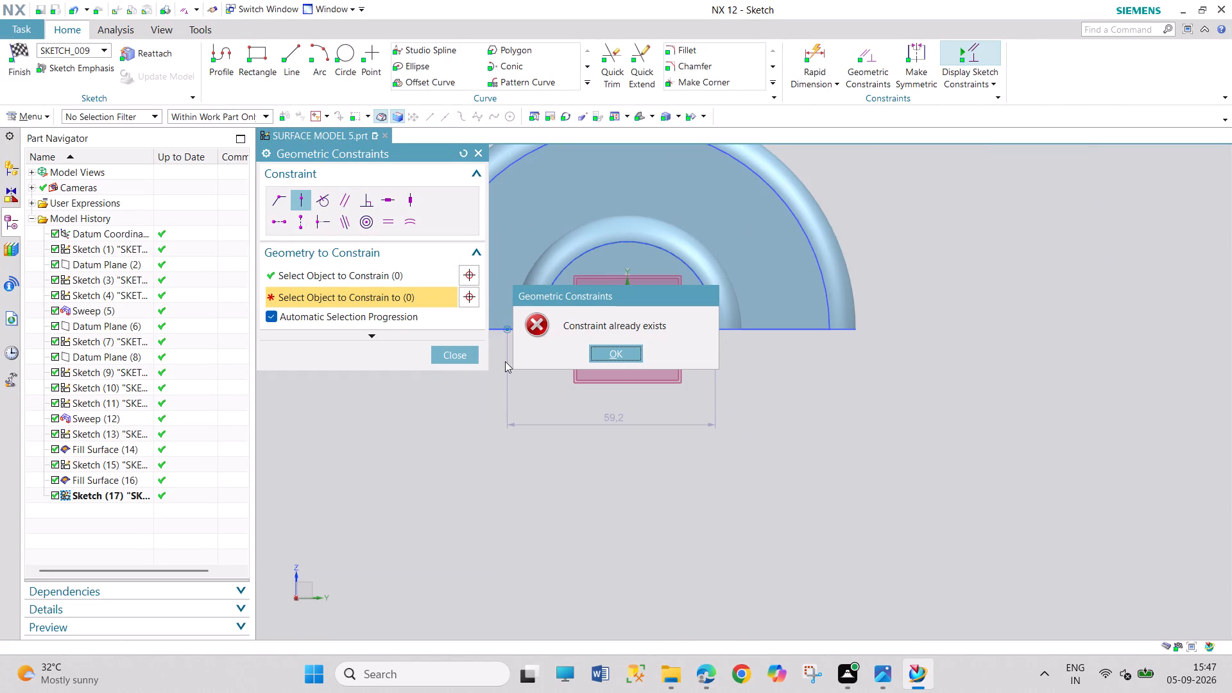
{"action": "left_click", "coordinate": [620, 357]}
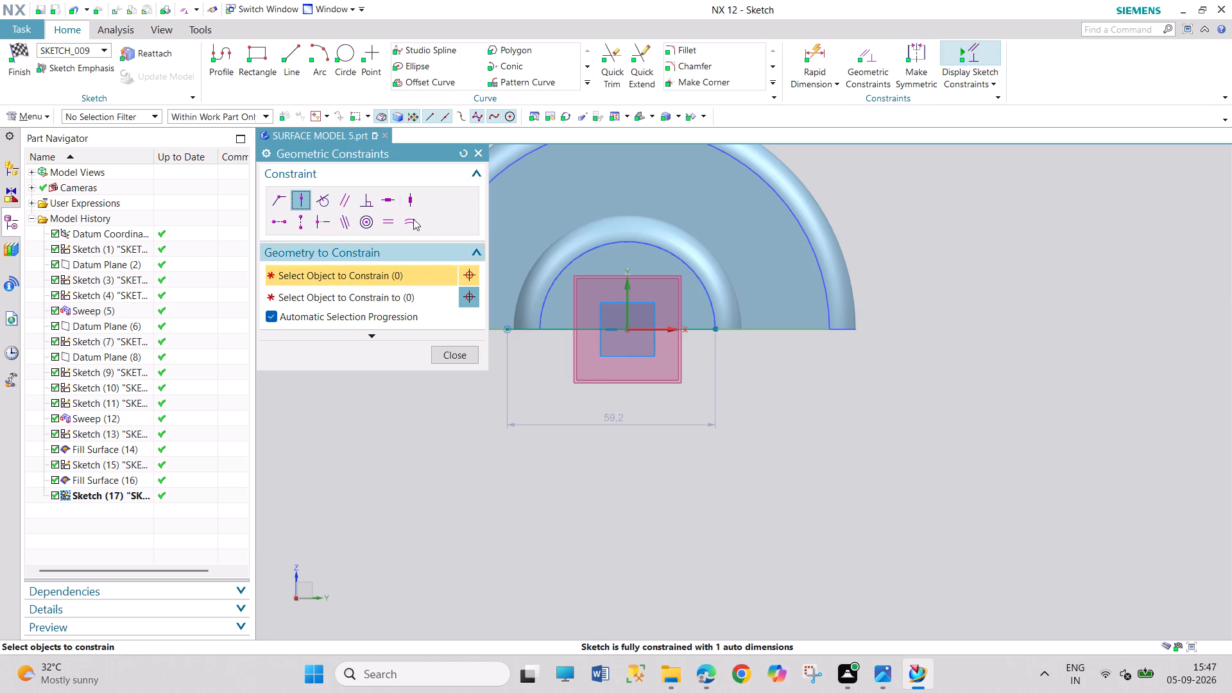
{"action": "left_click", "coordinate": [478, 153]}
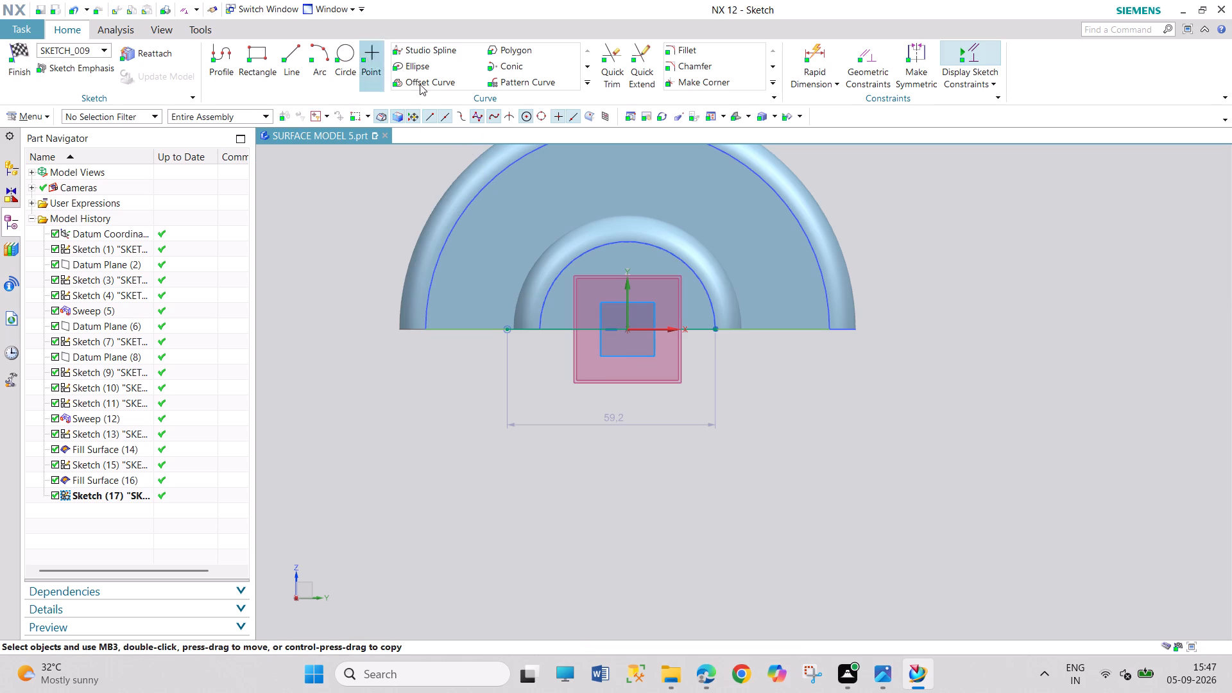
Remove the 59.2 mm line from the sketch with Quick Trim.
{"action": "left_click", "coordinate": [619, 69]}
{"action": "left_click", "coordinate": [517, 326]}
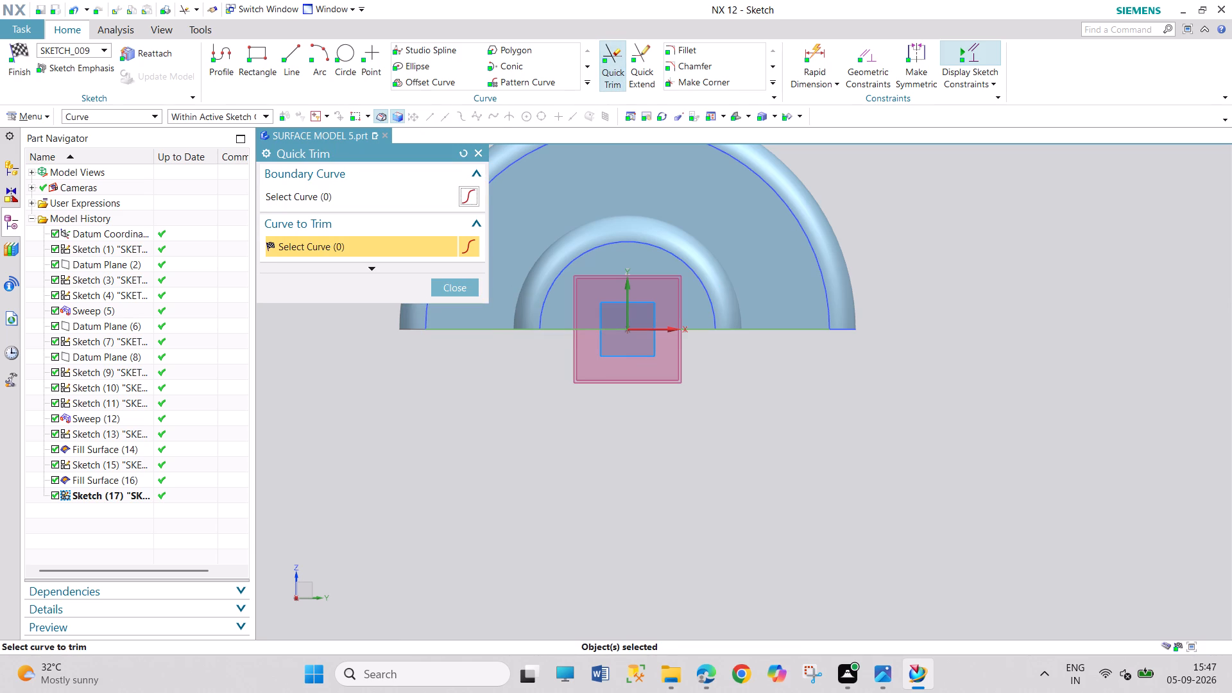
{"action": "left_click", "coordinate": [451, 285]}
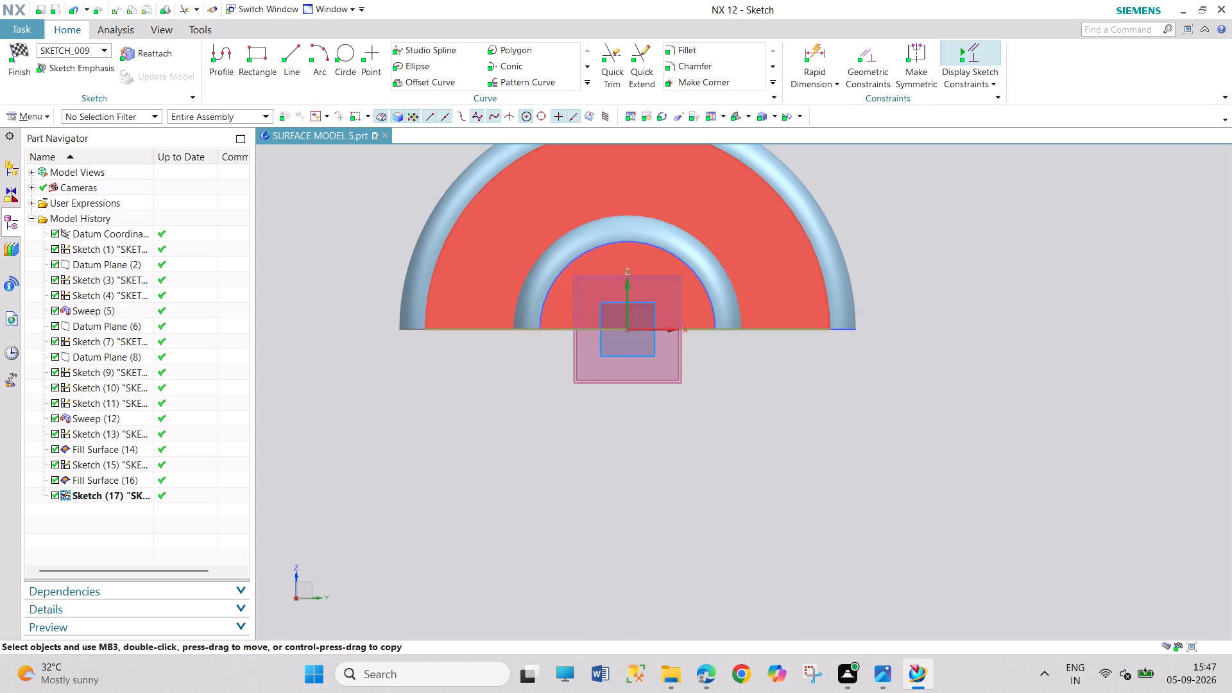
Sketch a 50 mm horizontal line joining the two endpoints of the small arch's inner arc, and finish the sketch.
{"action": "left_click", "coordinate": [300, 57]}
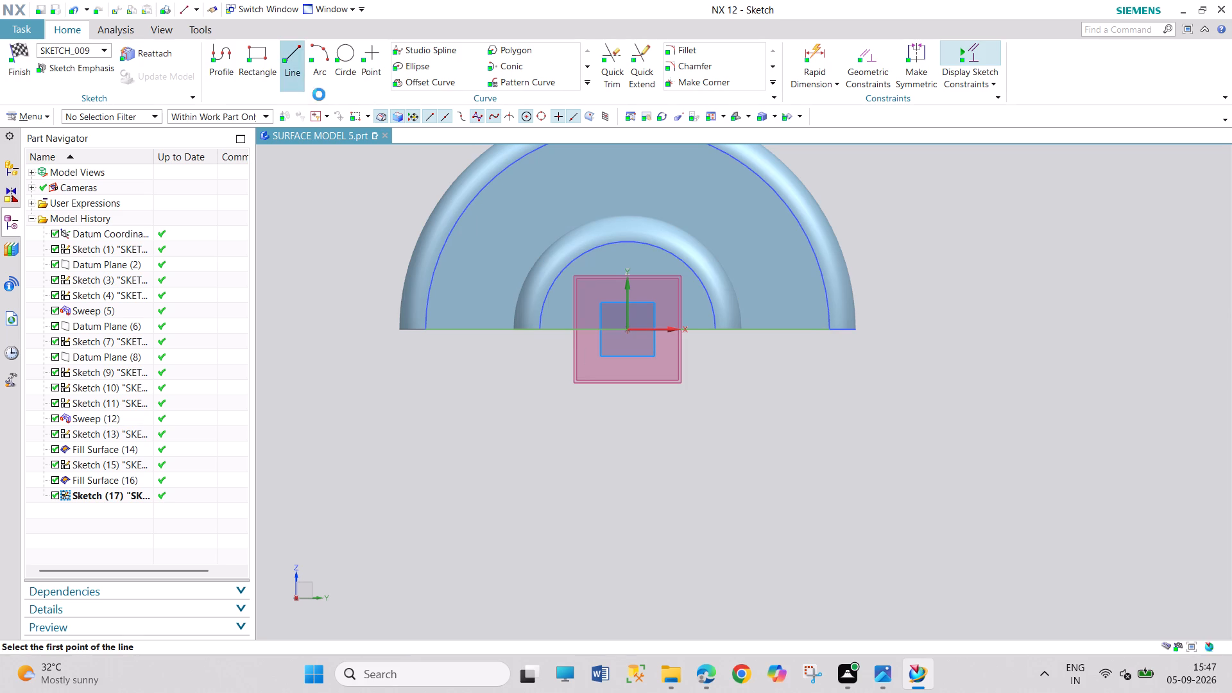
{"action": "left_click", "coordinate": [540, 329]}
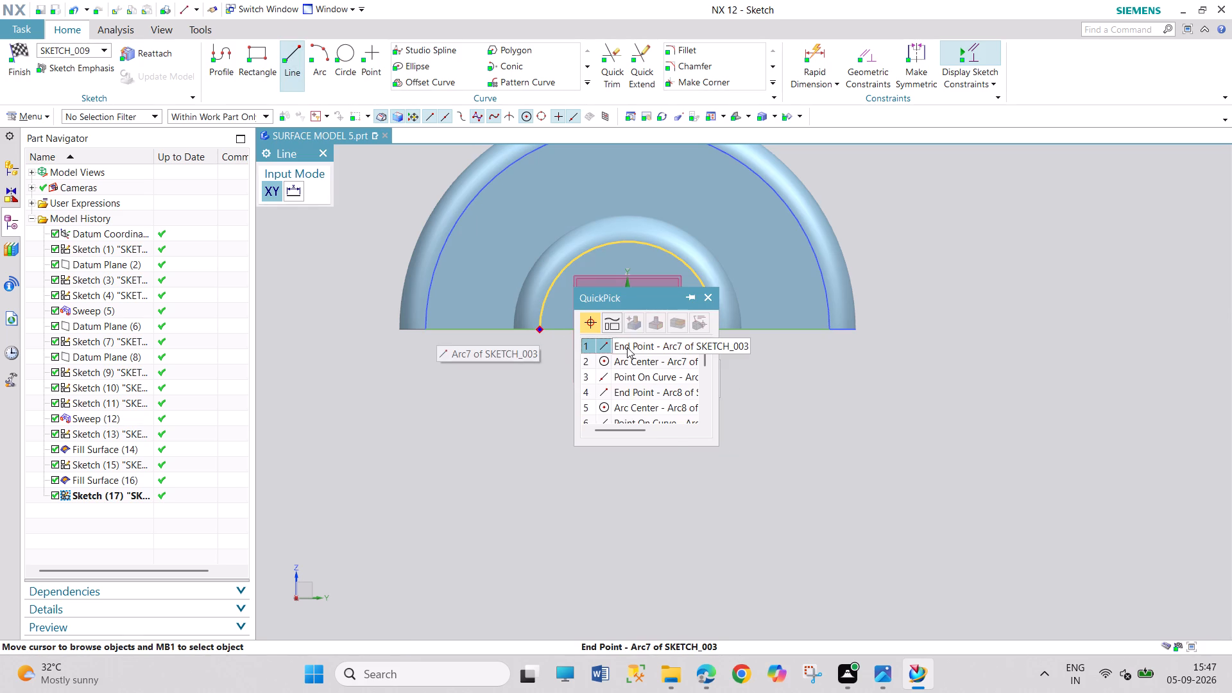
{"action": "left_click", "coordinate": [627, 347]}
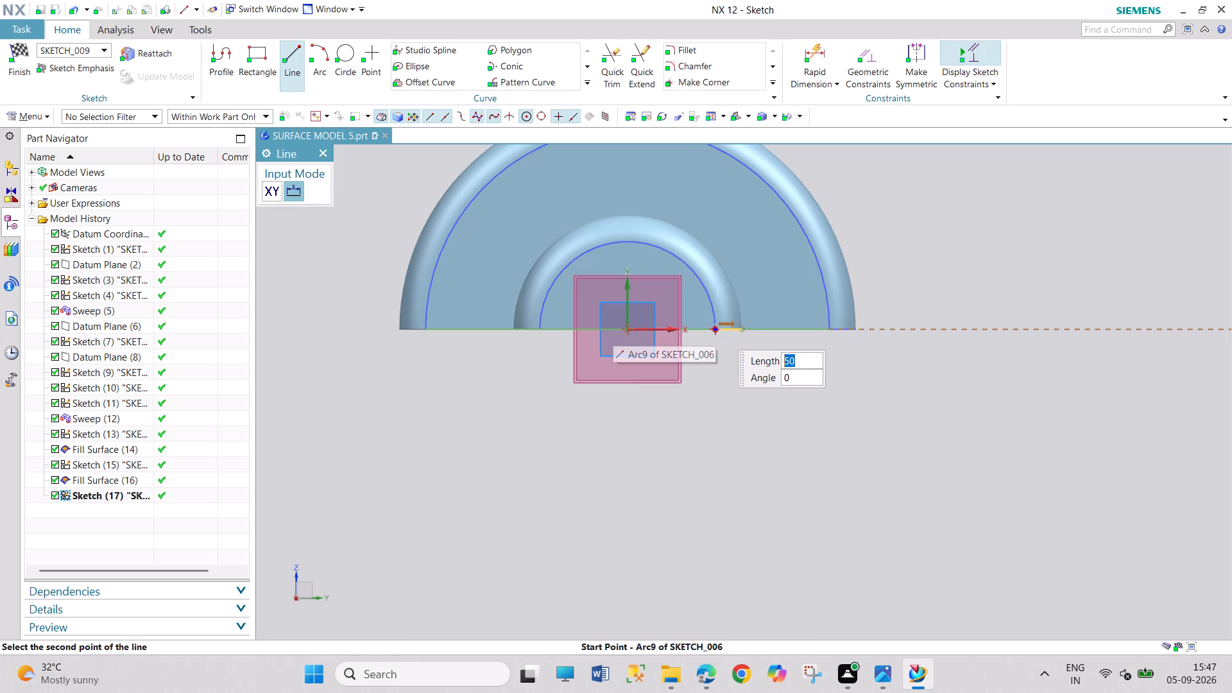
{"action": "left_click", "coordinate": [717, 329]}
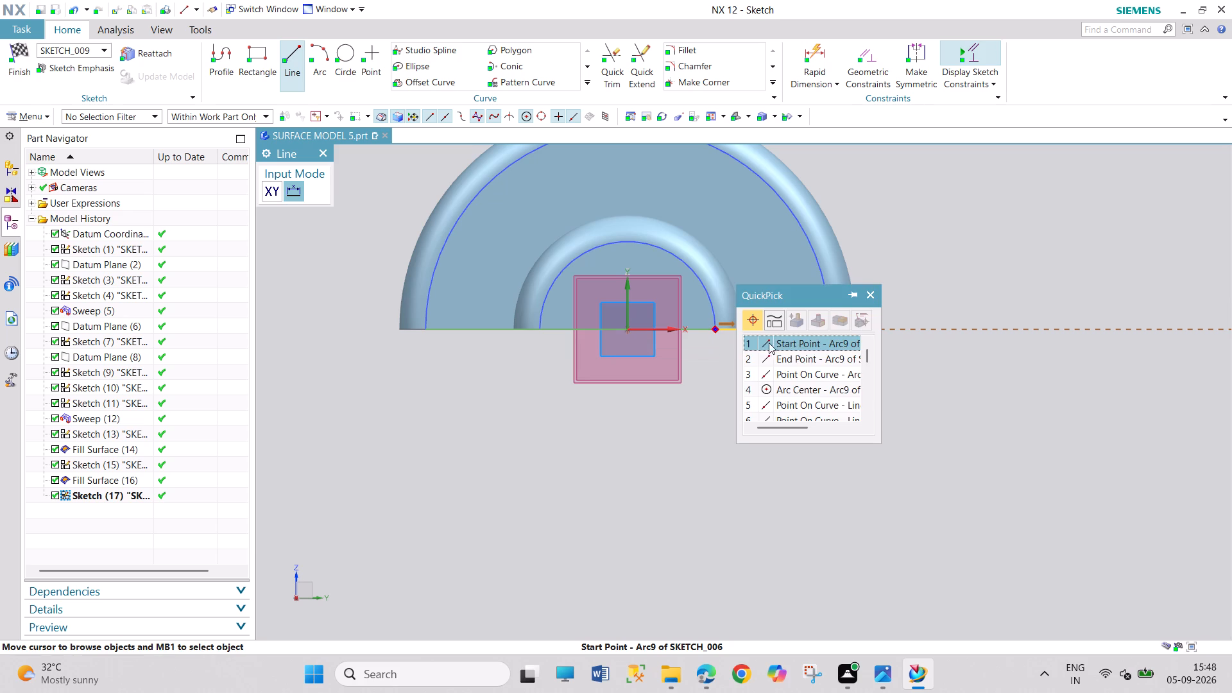
{"action": "left_click", "coordinate": [776, 341]}
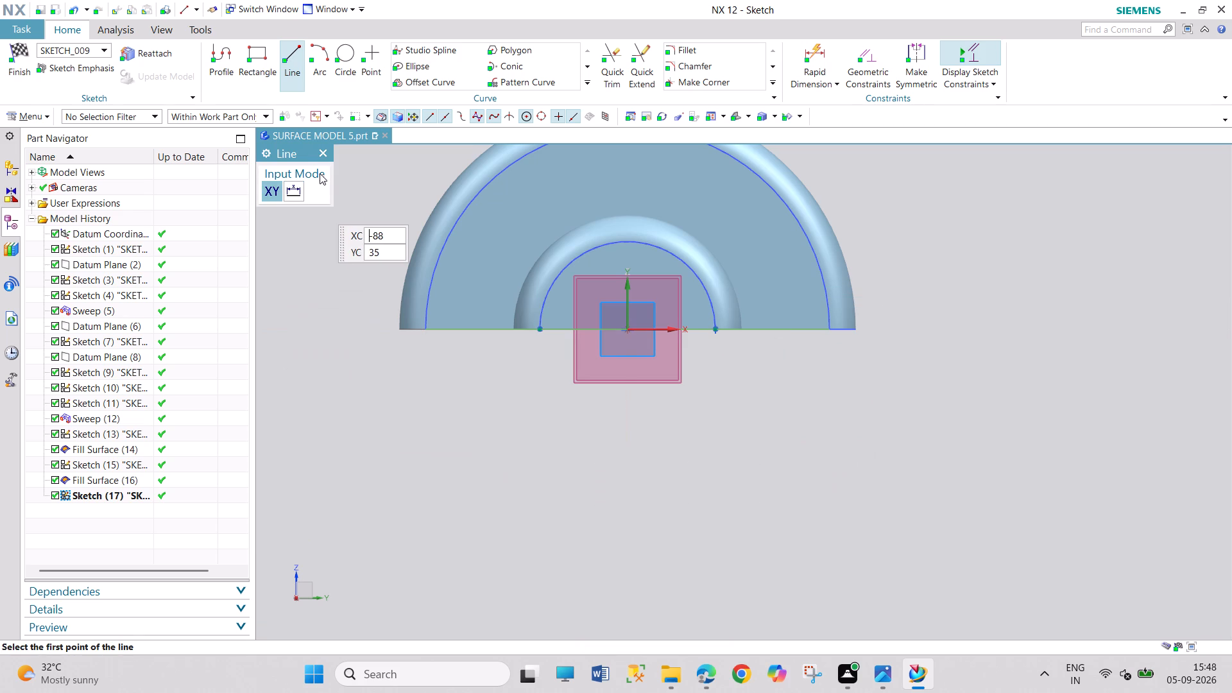
{"action": "left_click", "coordinate": [324, 155]}
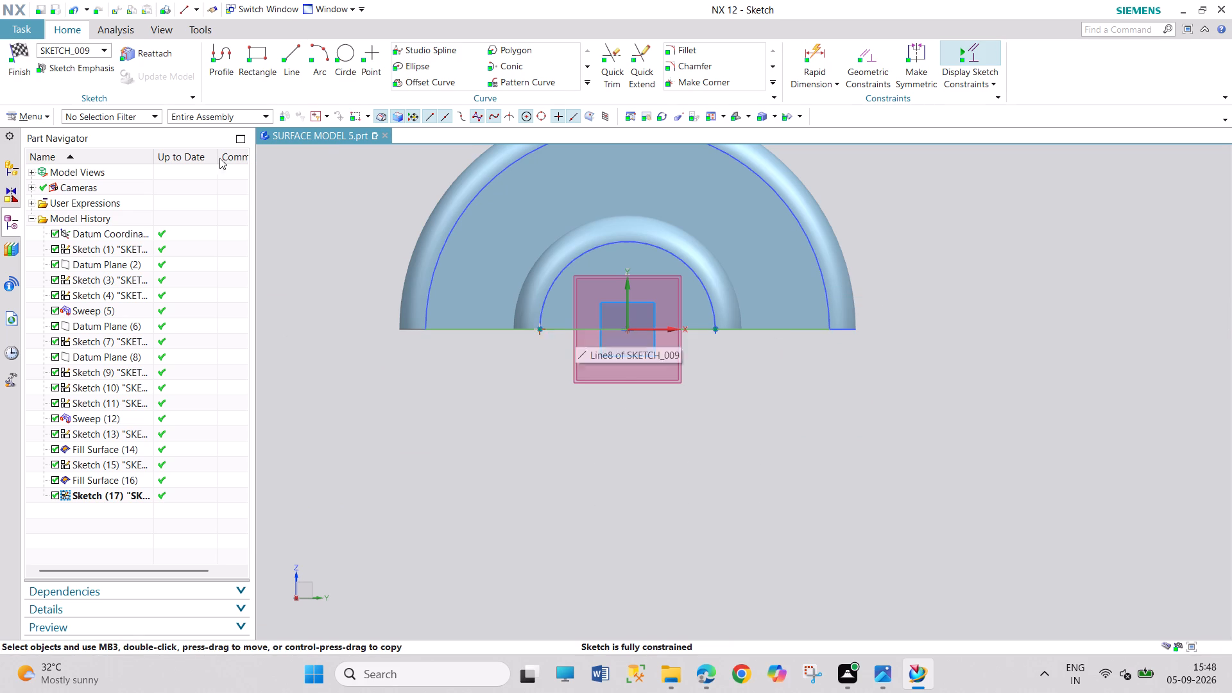
{"action": "left_click", "coordinate": [24, 69]}
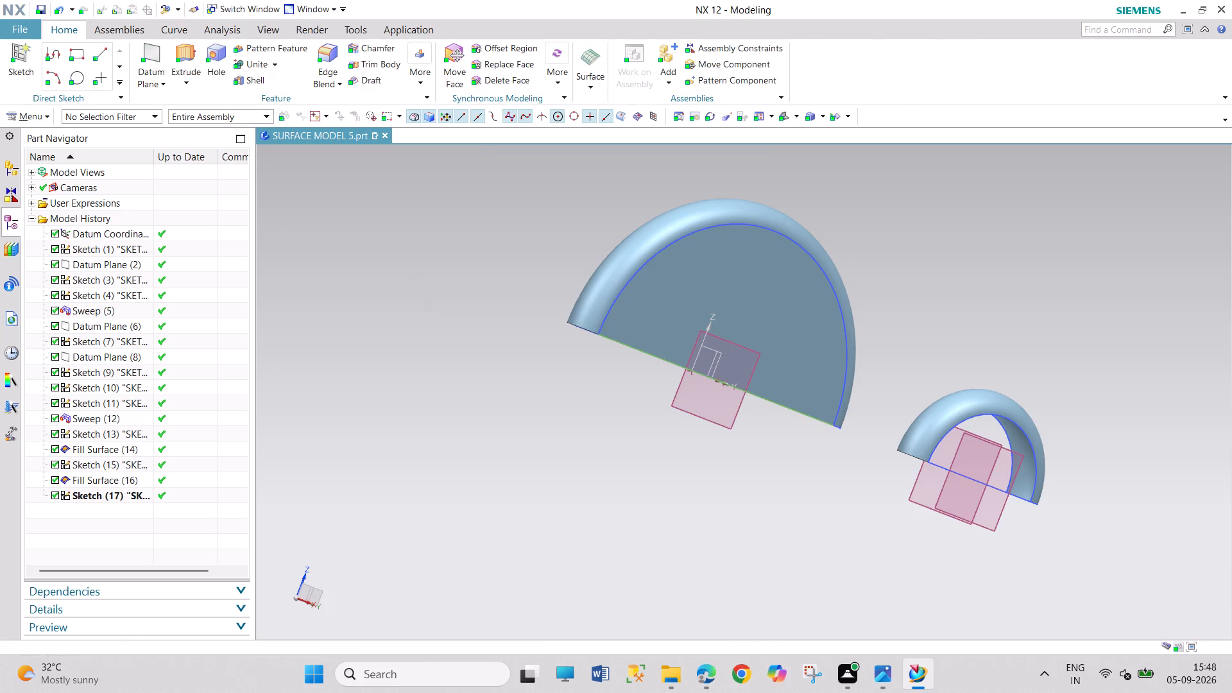
Create a Fill Surface bounded by the new 50 mm line and the small arch's inner arc on the same side.
{"action": "left_click", "coordinate": [583, 93]}
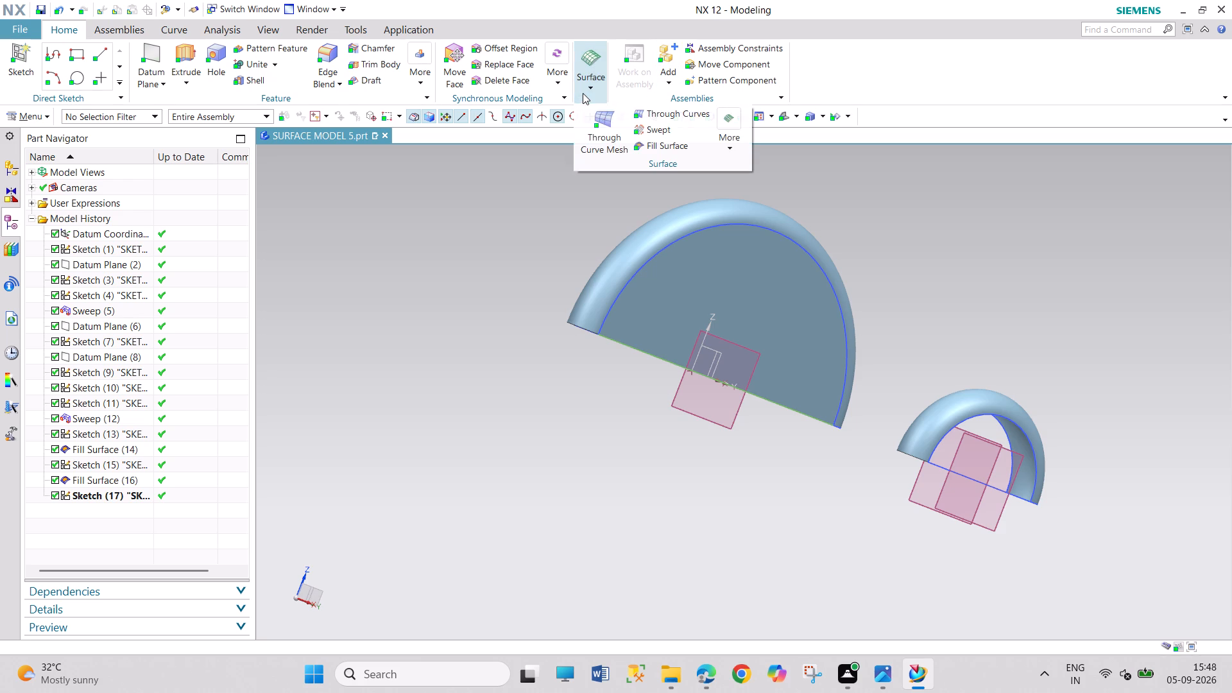
{"action": "left_click", "coordinate": [685, 147]}
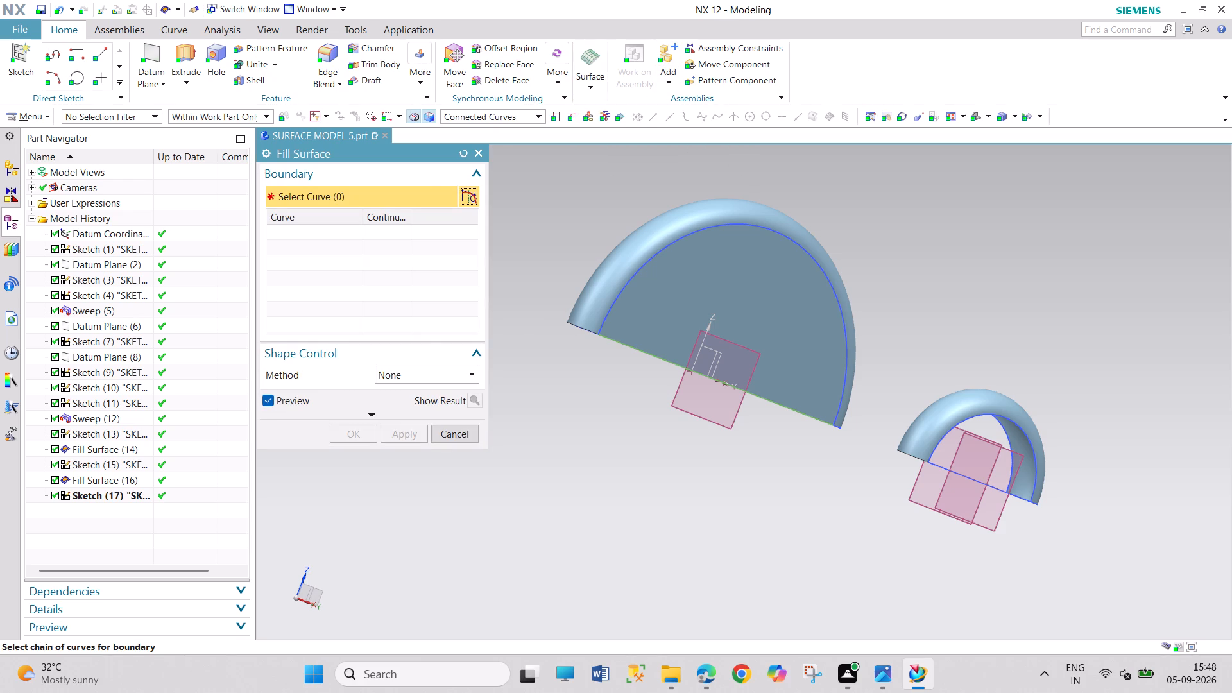
{"action": "left_click", "coordinate": [959, 472]}
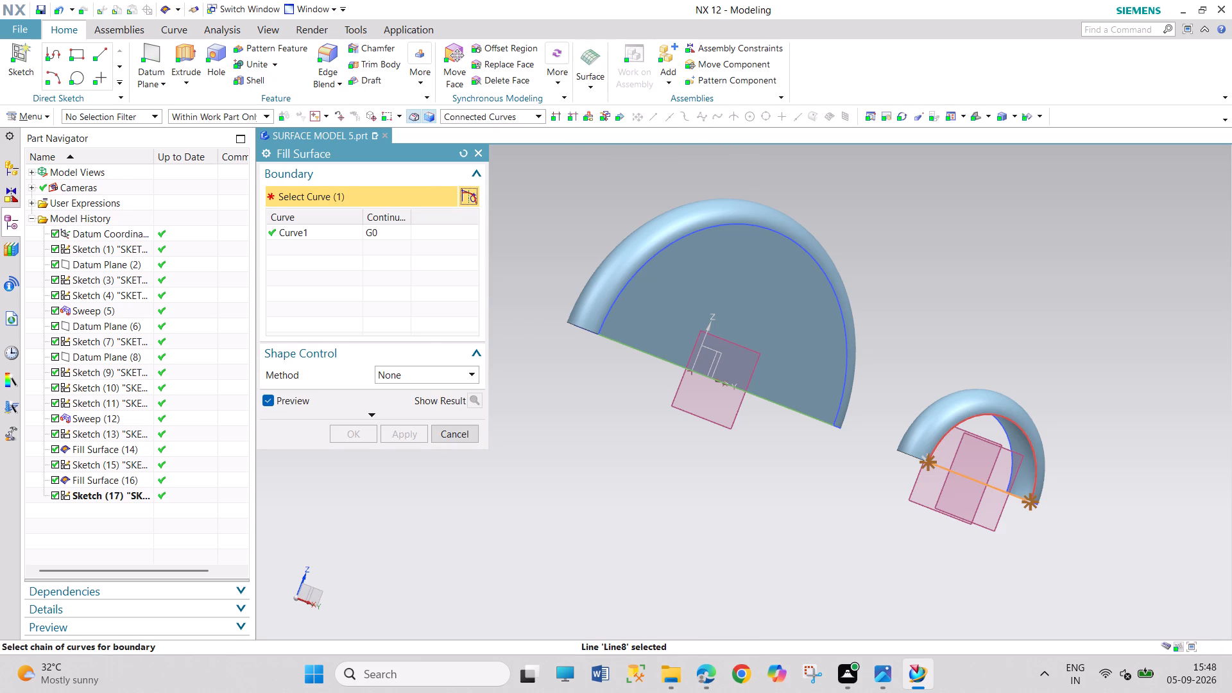
{"action": "left_click", "coordinate": [970, 424]}
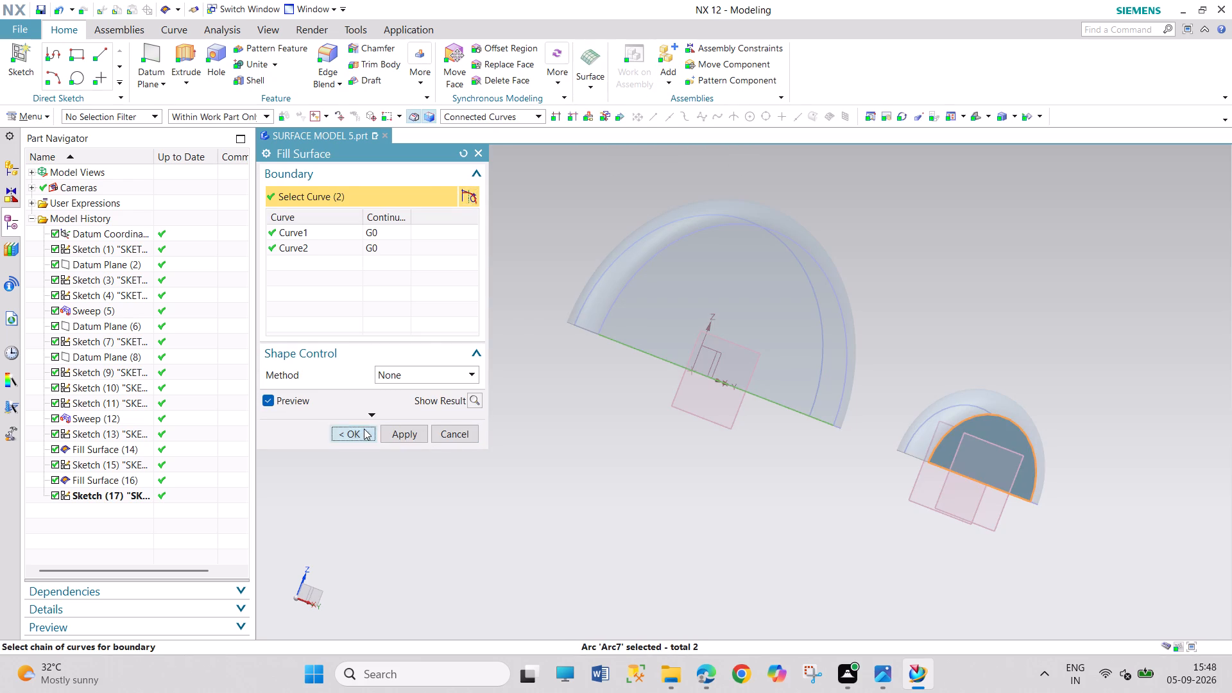
{"action": "left_click", "coordinate": [364, 429]}
Sketch a horizontal line on Datum Plane (8) joining the ends of the small arch's inner arc, and finish the sketch.
{"action": "middle_click_drag", "start_coordinate": [1107, 474], "coordinate": [1052, 465]}
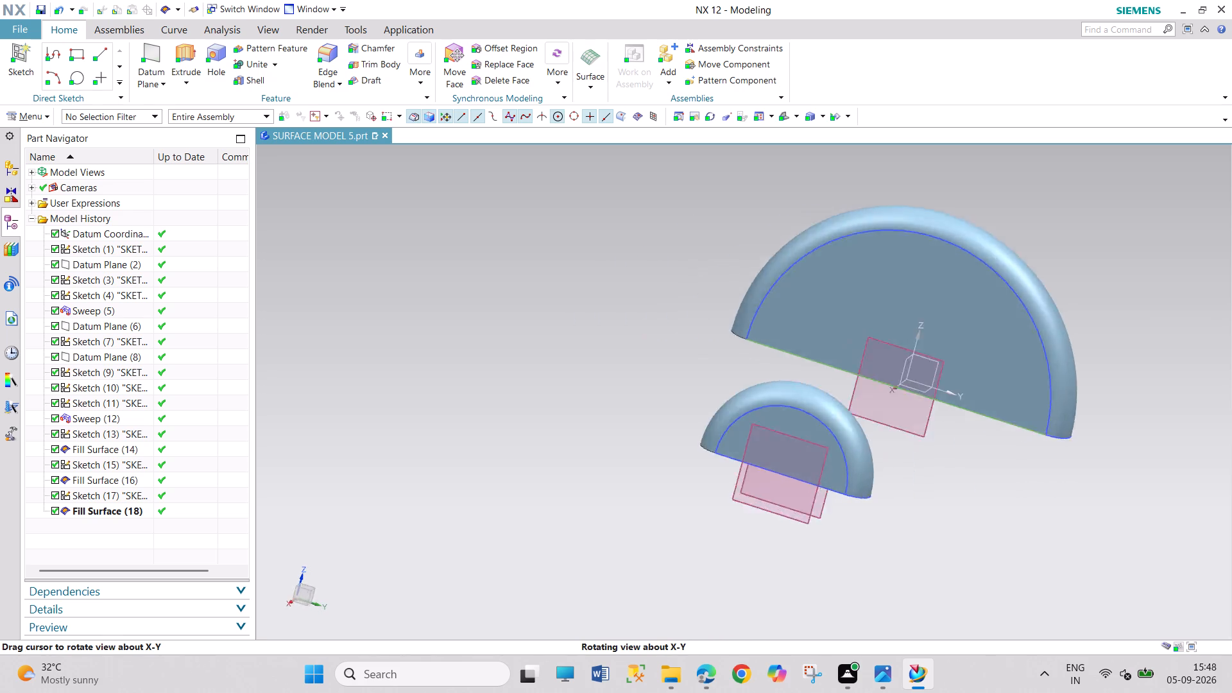
{"action": "middle_click_drag", "start_coordinate": [1052, 465], "coordinate": [928, 480]}
{"action": "middle_click_drag", "start_coordinate": [842, 534], "coordinate": [855, 536]}
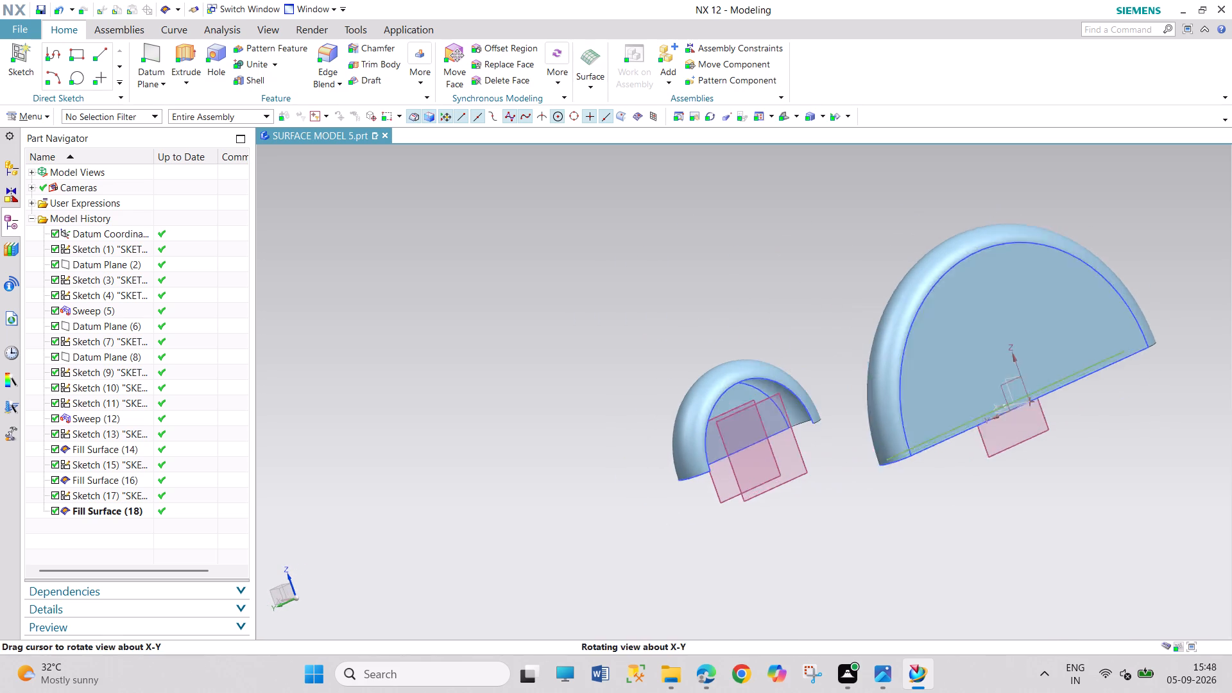
{"action": "middle_click_drag", "start_coordinate": [855, 536], "coordinate": [868, 542]}
{"action": "left_click", "coordinate": [32, 117]}
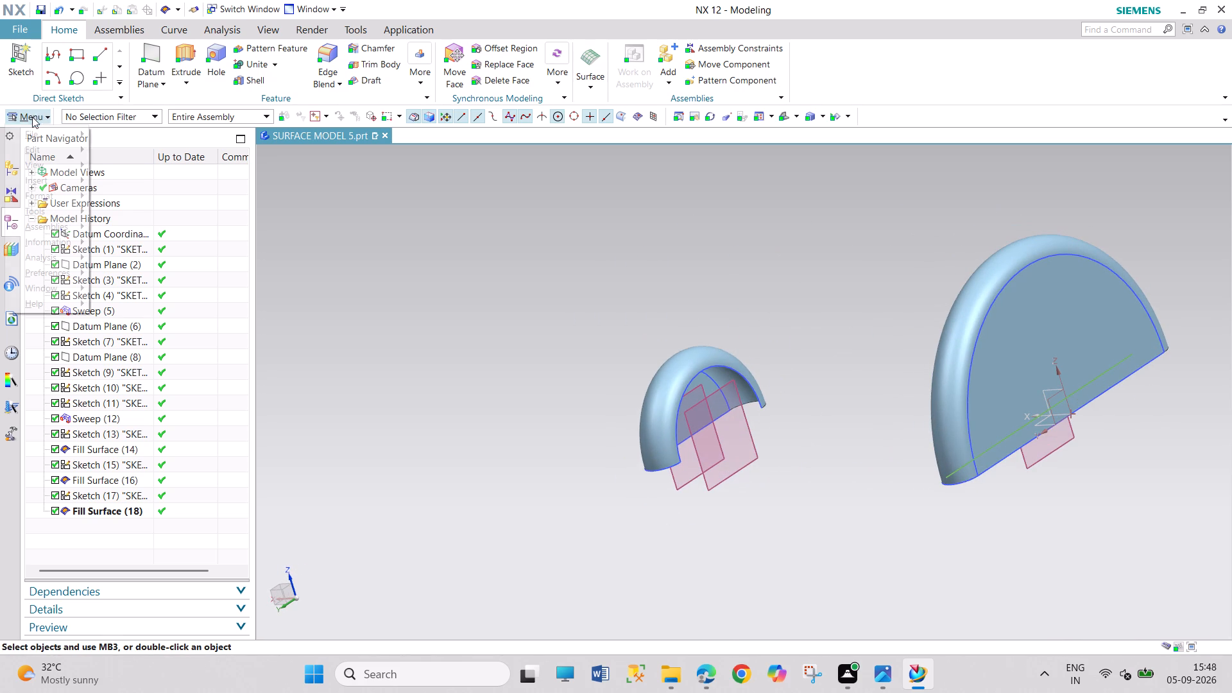
{"action": "left_click", "coordinate": [59, 185]}
{"action": "left_click", "coordinate": [121, 197]}
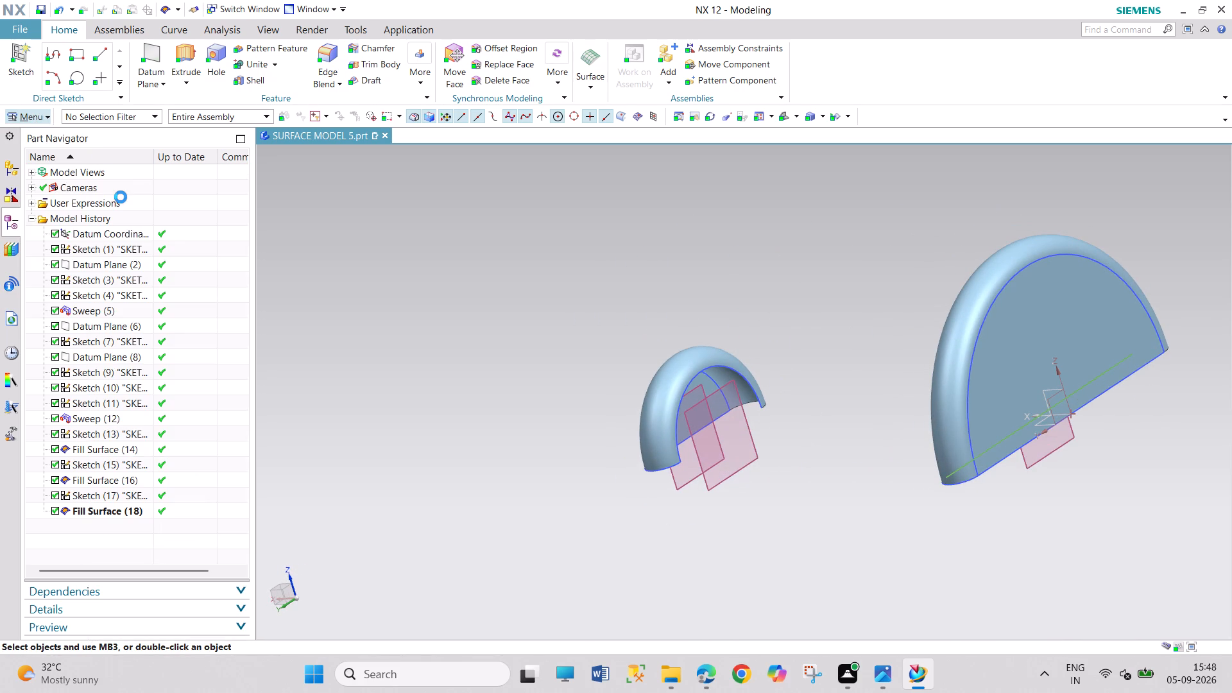
{"action": "left_click", "coordinate": [742, 461]}
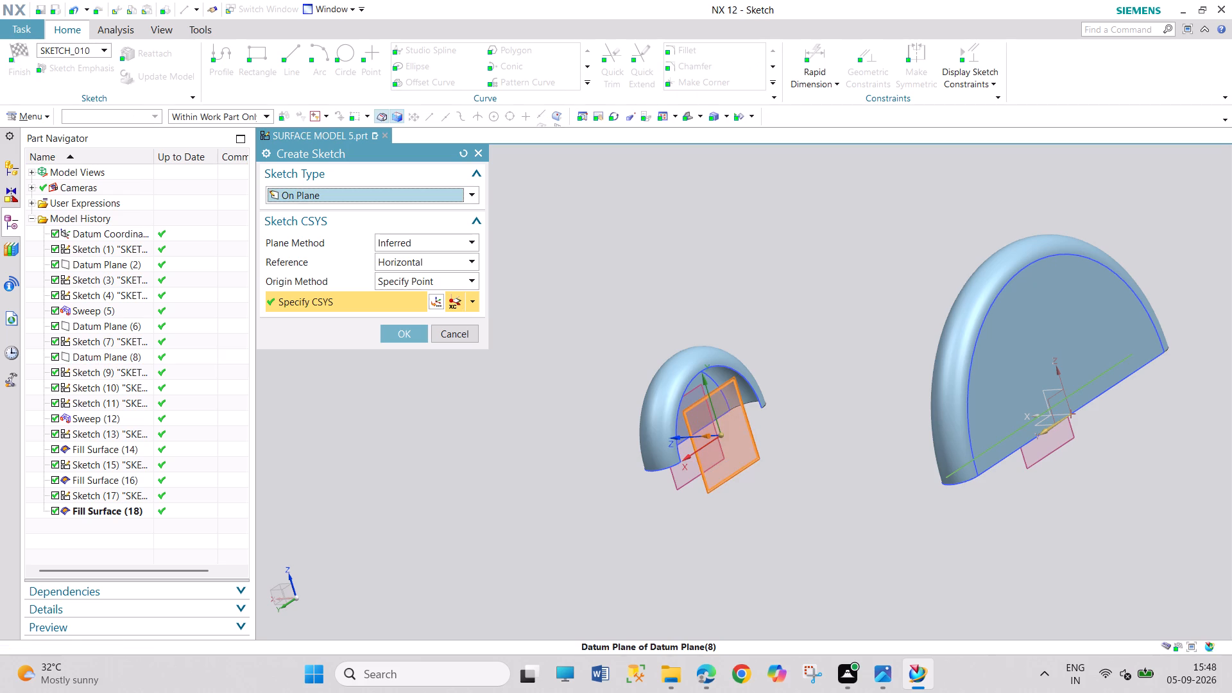
{"action": "left_click", "coordinate": [406, 335]}
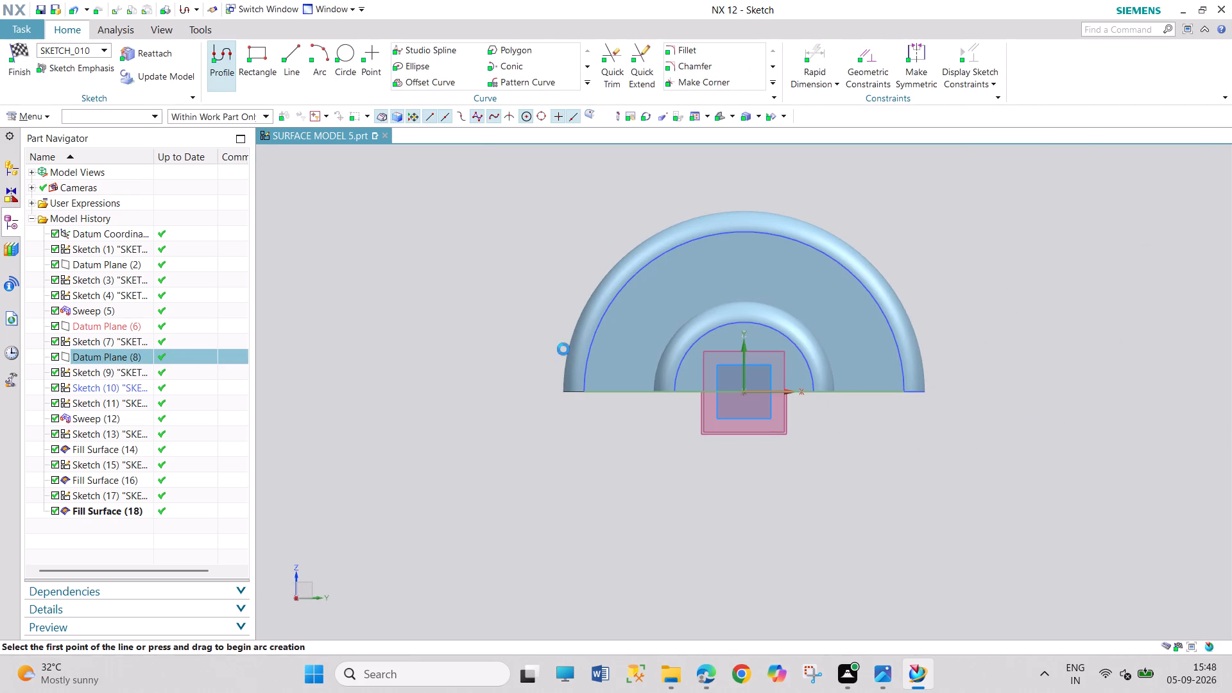
{"action": "left_click", "coordinate": [284, 62]}
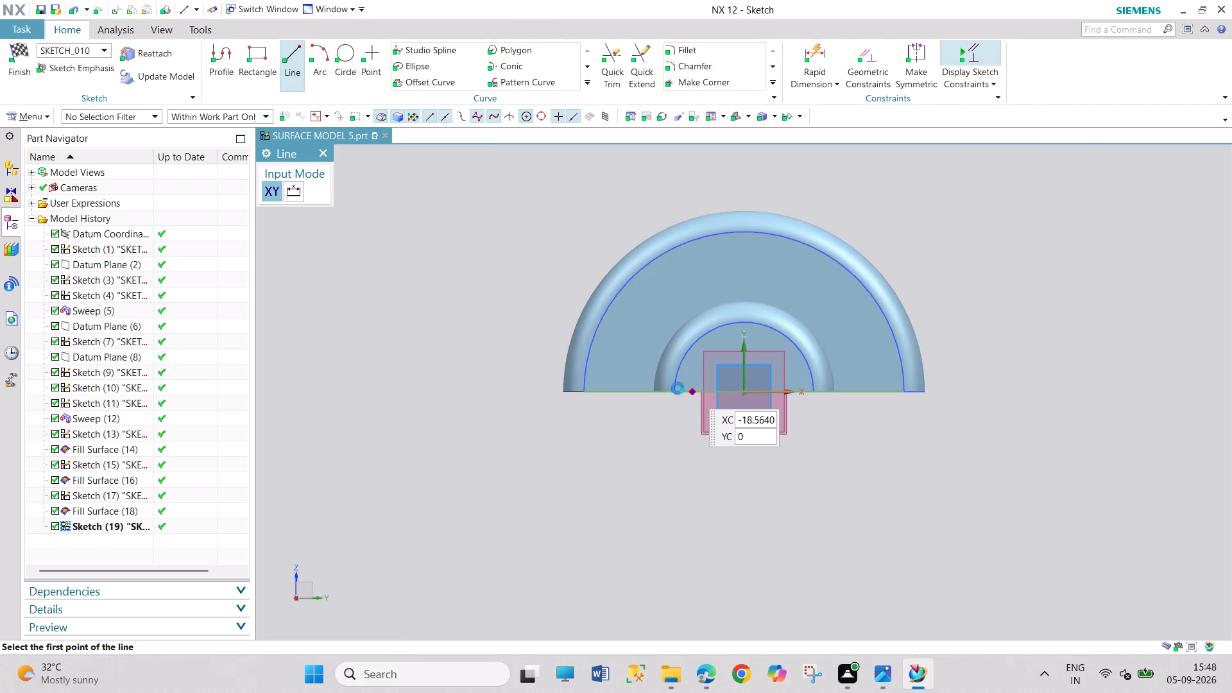
{"action": "left_click", "coordinate": [674, 389]}
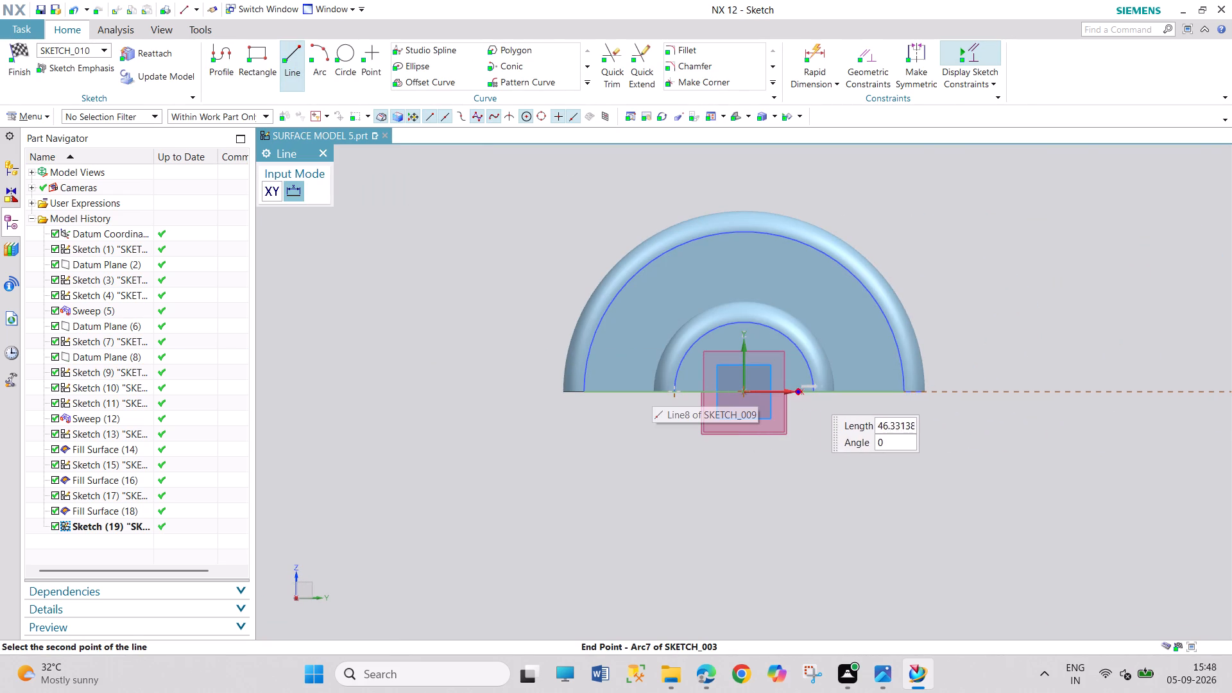
{"action": "left_click", "coordinate": [812, 393]}
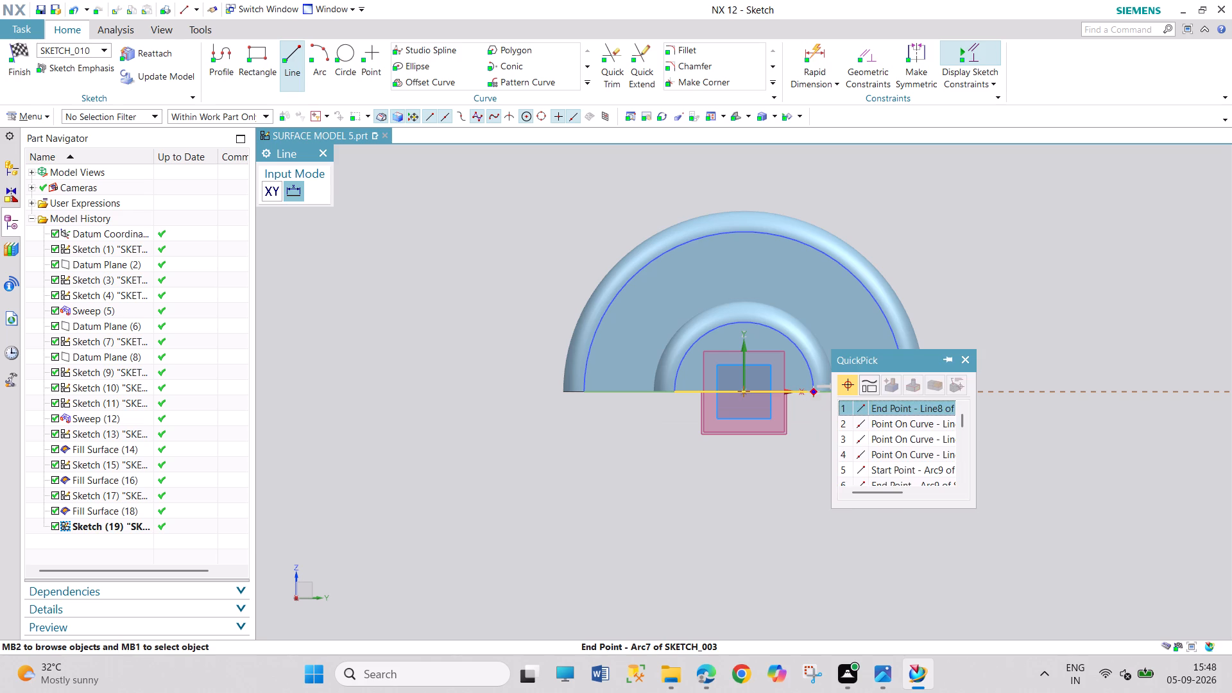
{"action": "left_click", "coordinate": [886, 411]}
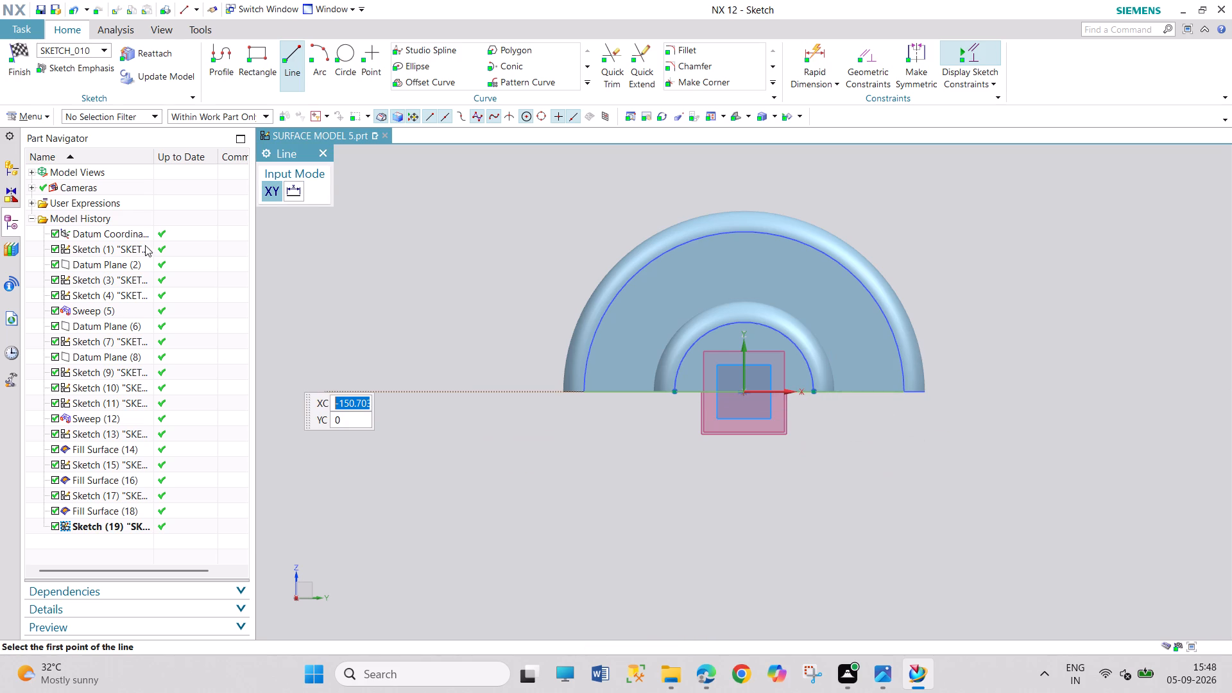
{"action": "left_click", "coordinate": [327, 151]}
{"action": "left_click", "coordinate": [12, 73]}
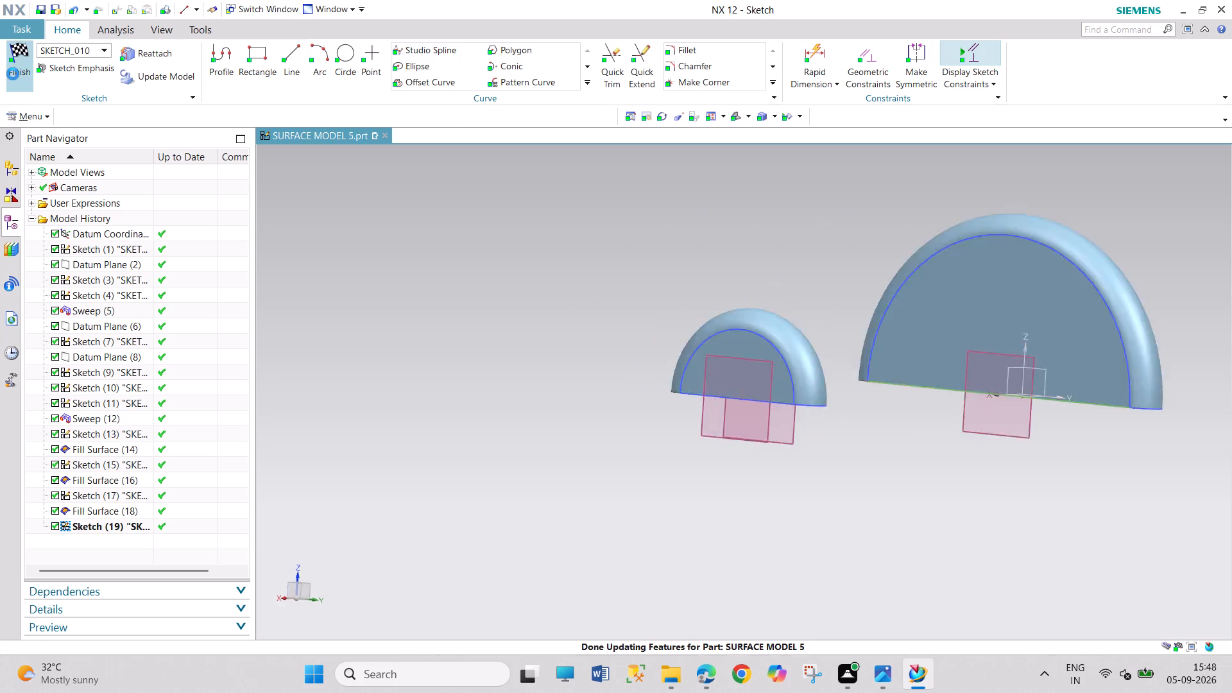
Create a Fill Surface bounded by the new line and the small arch's inner arc on the side facing the large arch.
{"action": "left_click", "coordinate": [595, 90]}
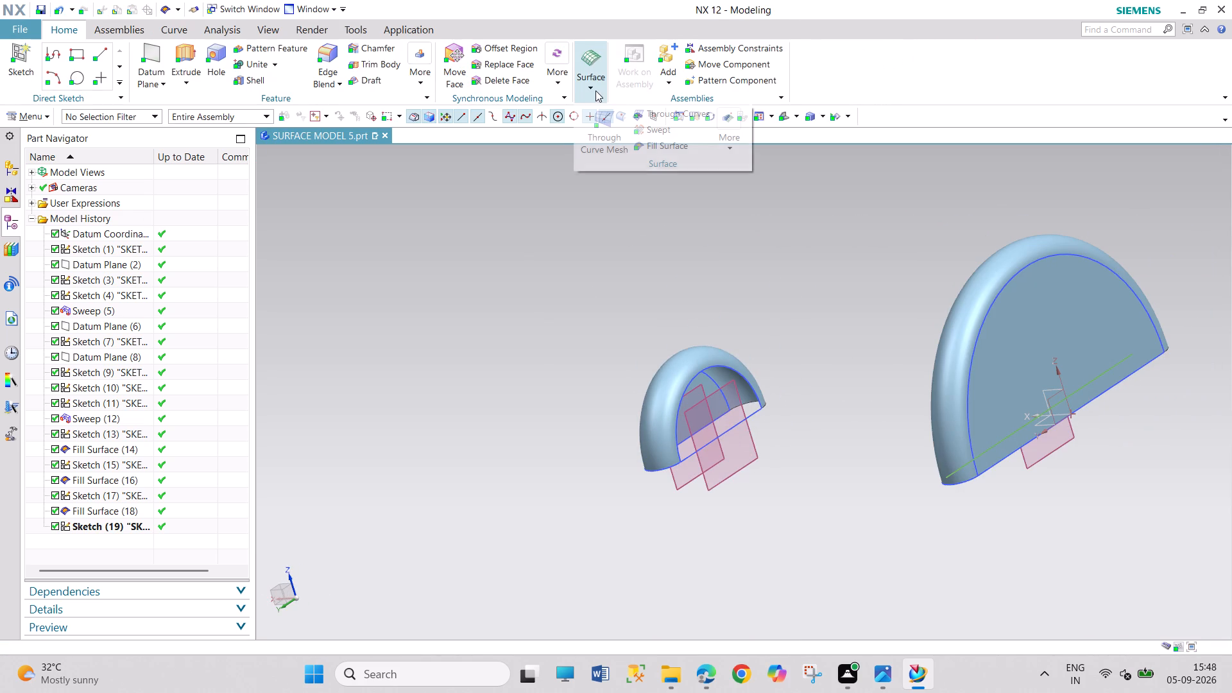
{"action": "left_click", "coordinate": [667, 143]}
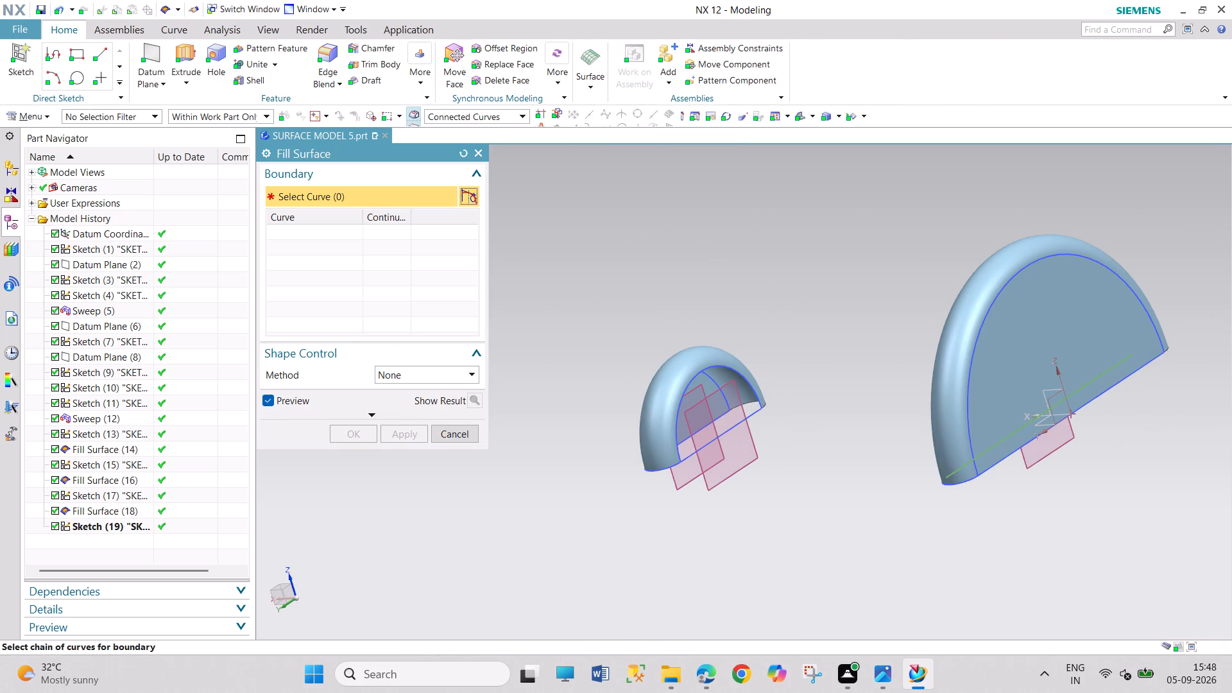
{"action": "left_click", "coordinate": [757, 413]}
{"action": "left_click", "coordinate": [754, 385]}
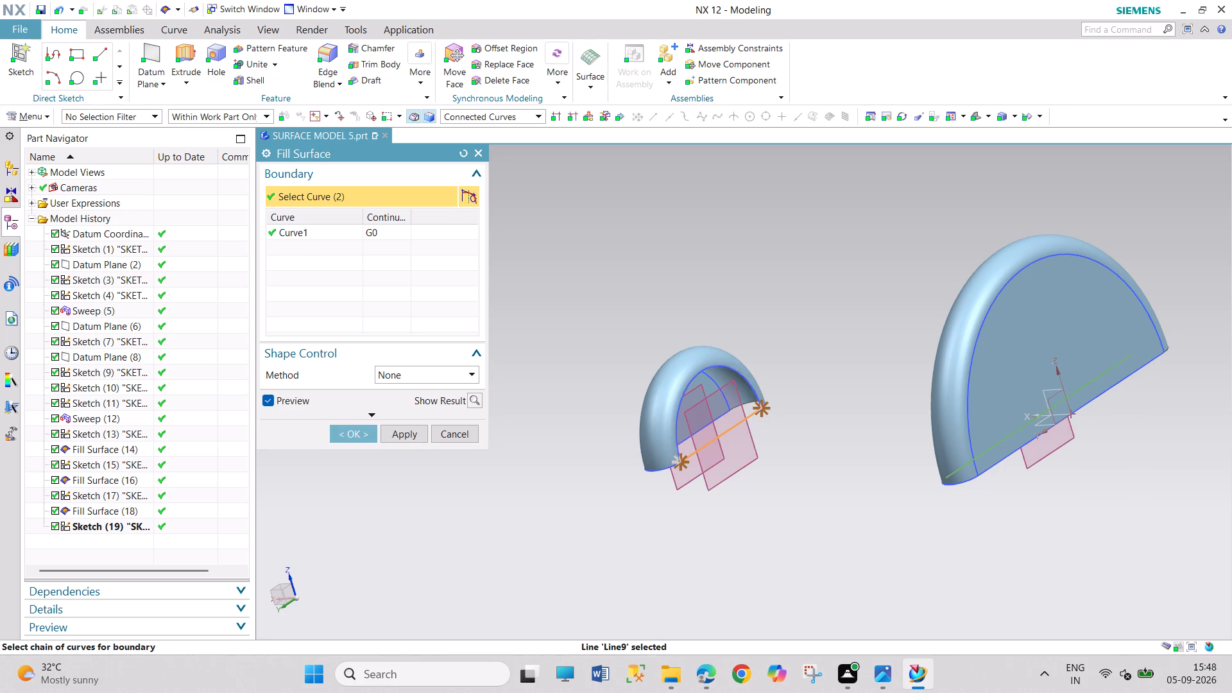
{"action": "left_click", "coordinate": [345, 434]}
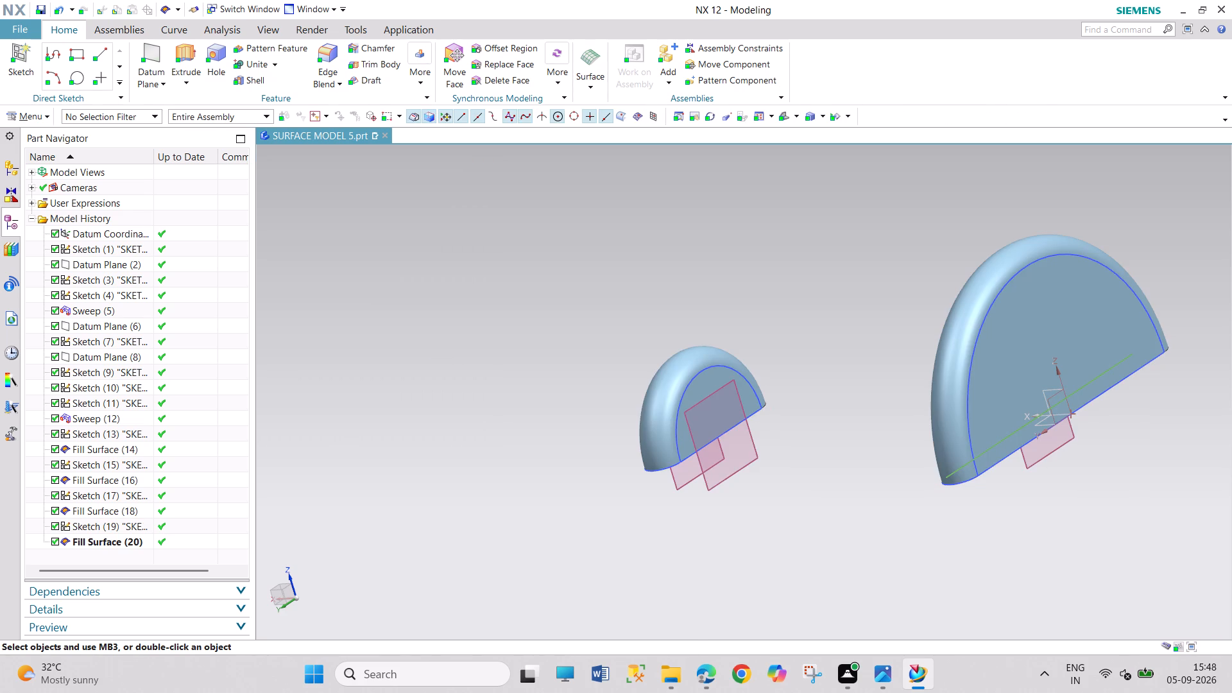
On the large arch's Fill Surface (14), sketch a 180° arc of about 45.5 mm radius centred on the sketch origin, ending on the base line.
{"action": "middle_click_drag", "start_coordinate": [479, 394], "coordinate": [583, 412]}
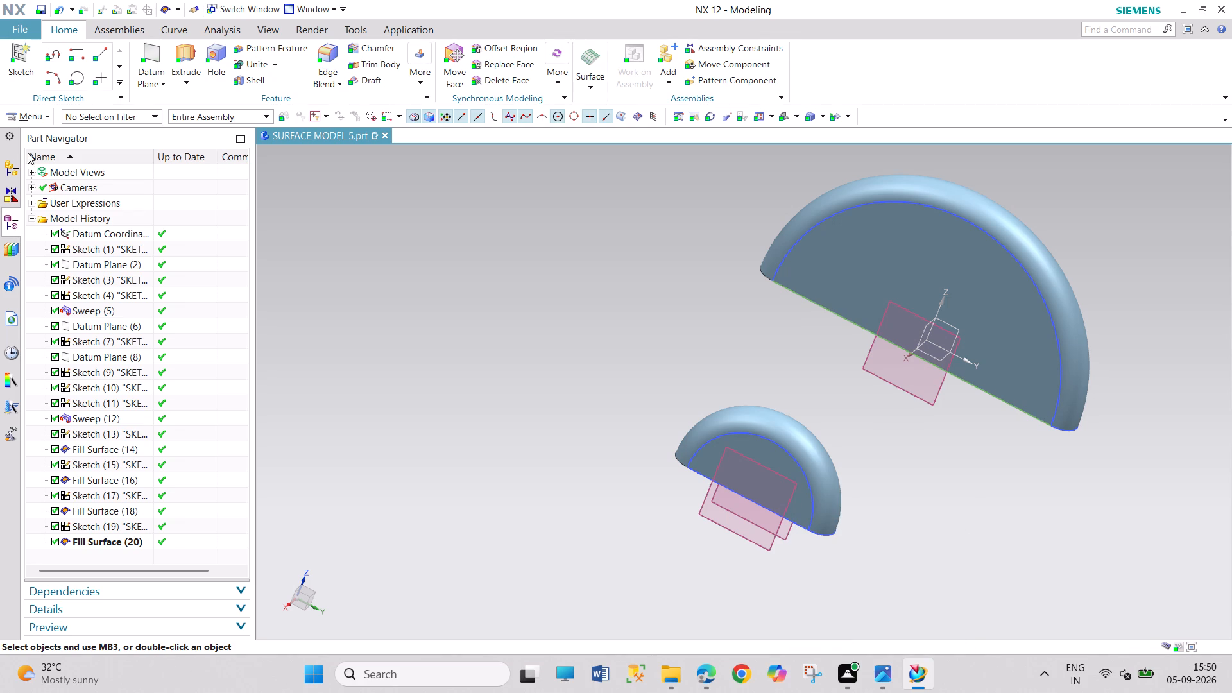
{"action": "left_click", "coordinate": [33, 116]}
{"action": "left_click", "coordinate": [50, 167]}
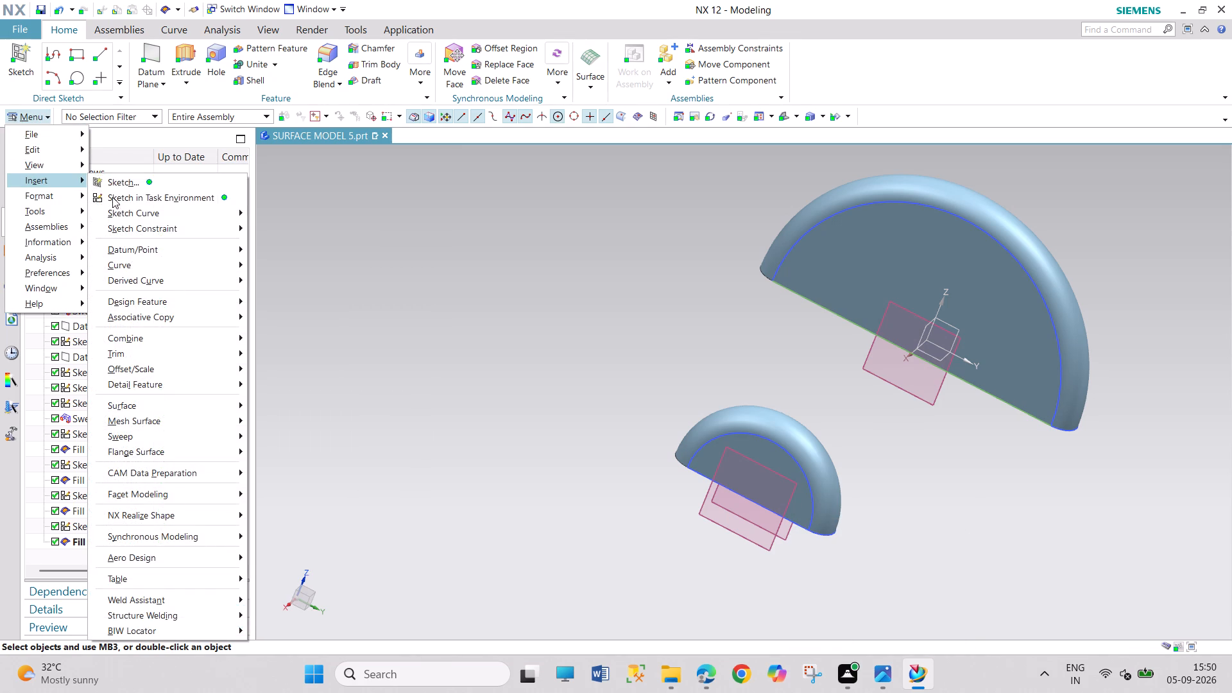
{"action": "left_click", "coordinate": [116, 203]}
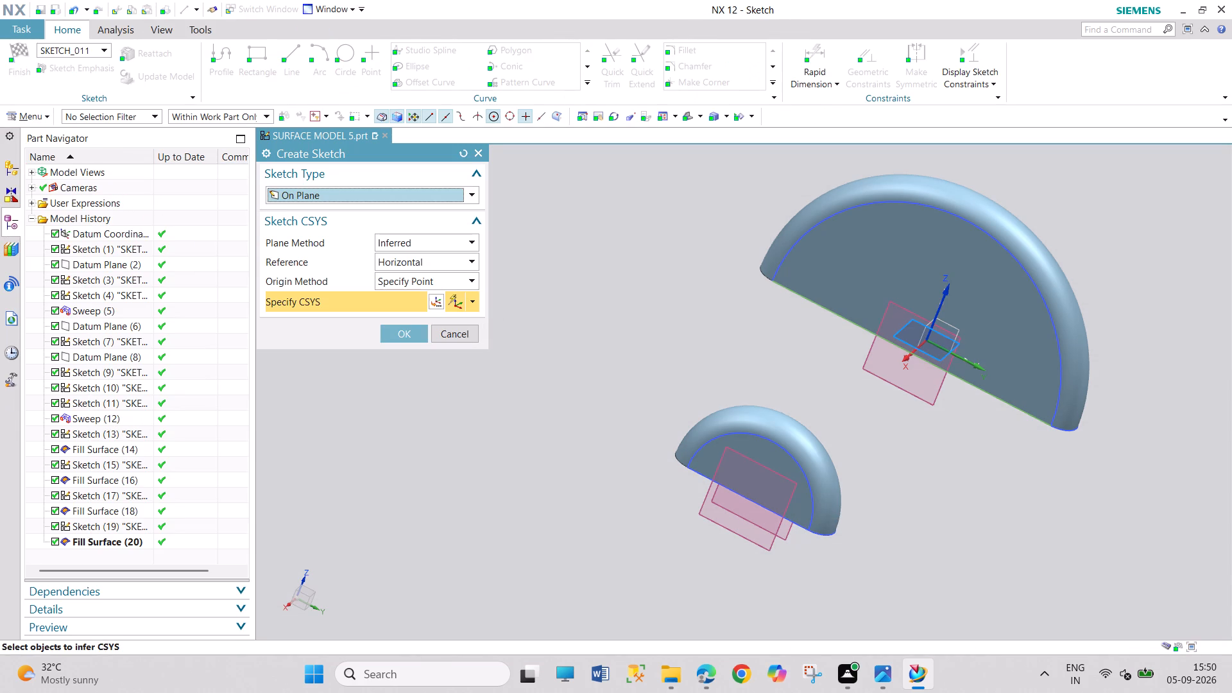
{"action": "left_click", "coordinate": [972, 278]}
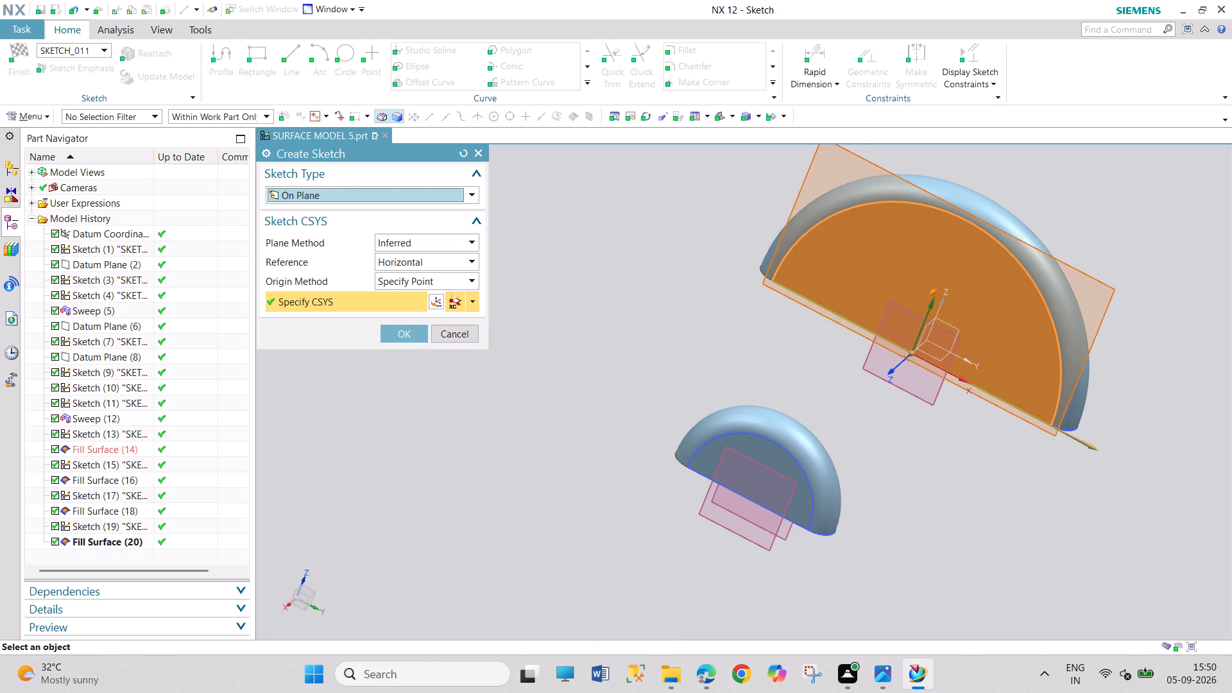
{"action": "left_click", "coordinate": [413, 331]}
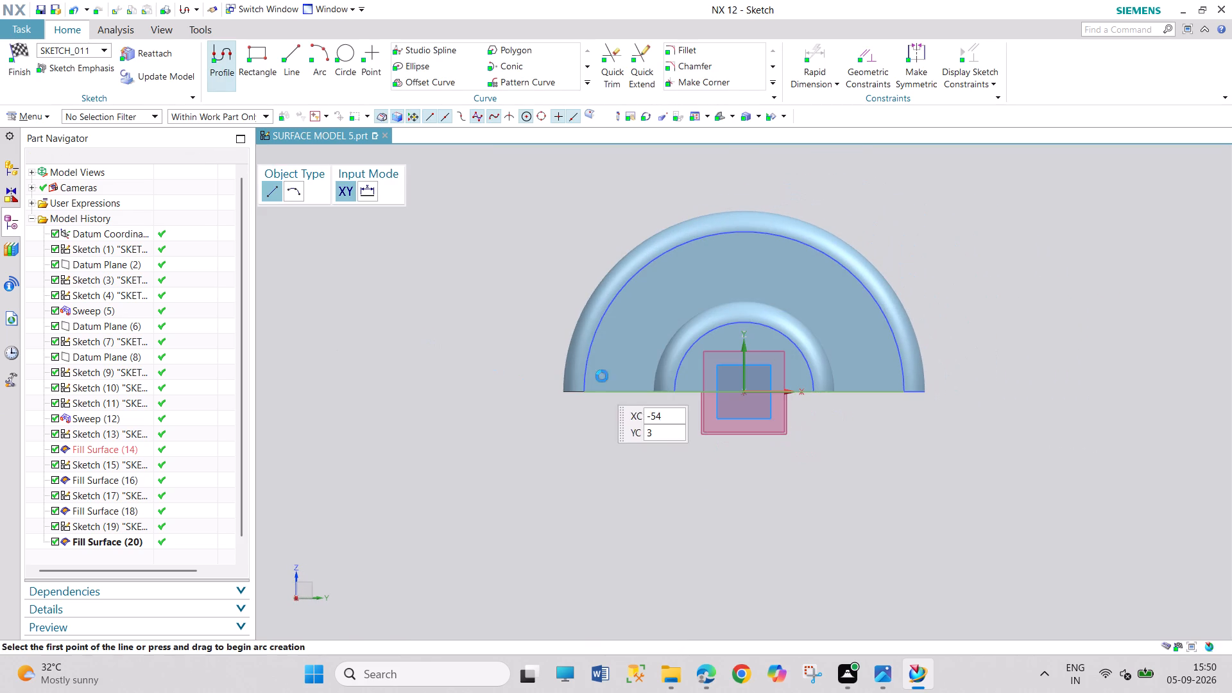
{"action": "left_click", "coordinate": [320, 60]}
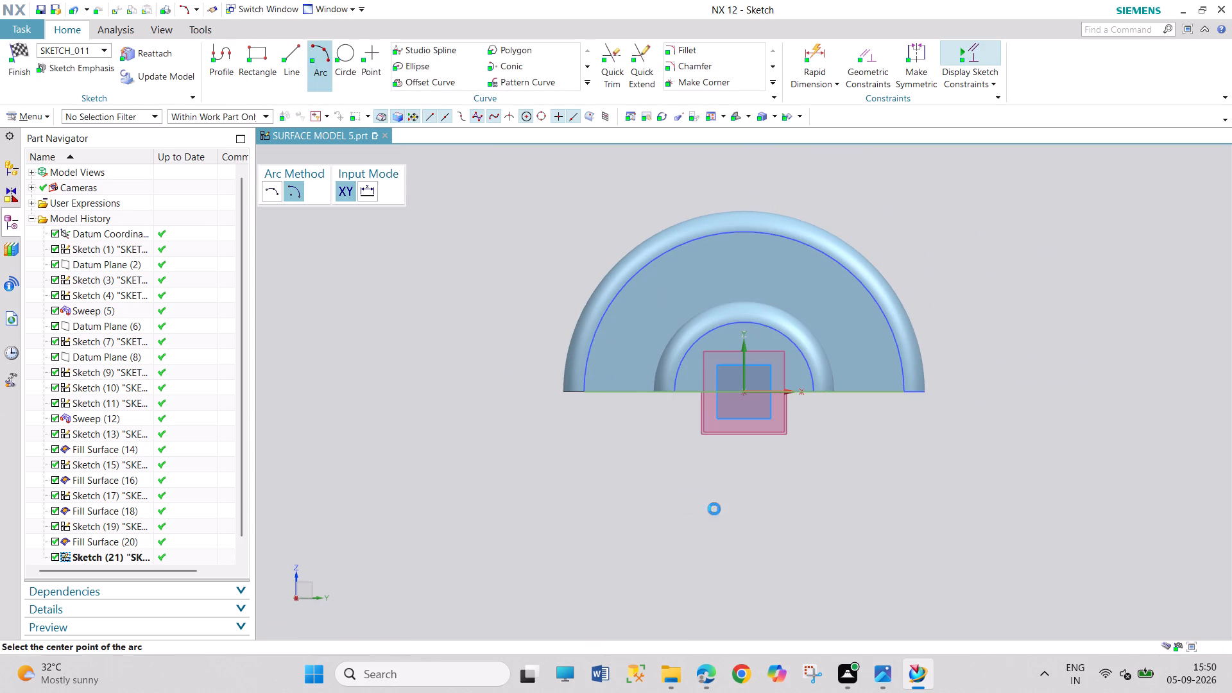
{"action": "left_click", "coordinate": [742, 389]}
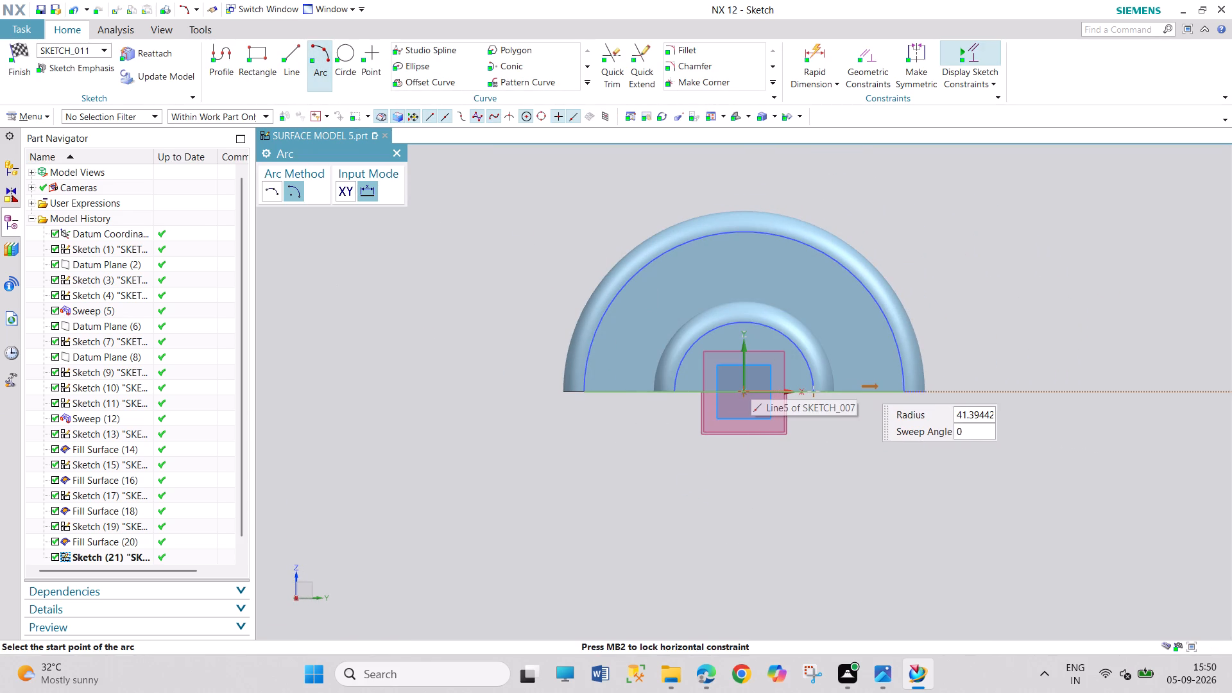
{"action": "left_click", "coordinate": [871, 387]}
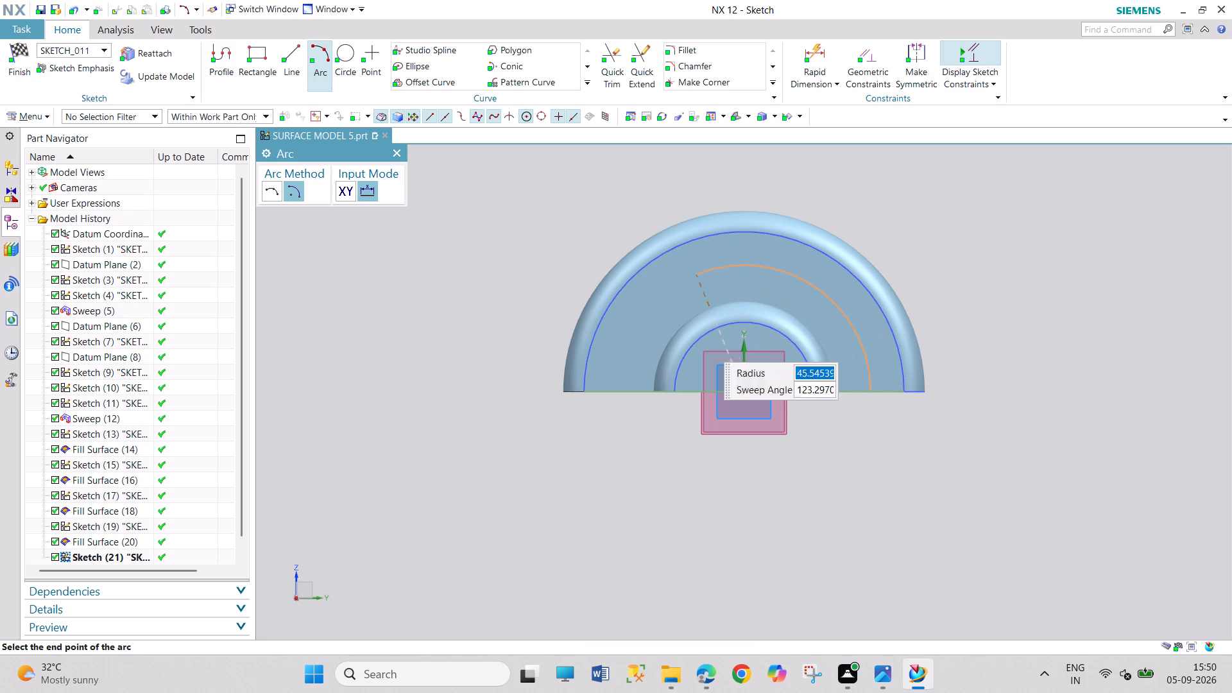
{"action": "left_click", "coordinate": [617, 391]}
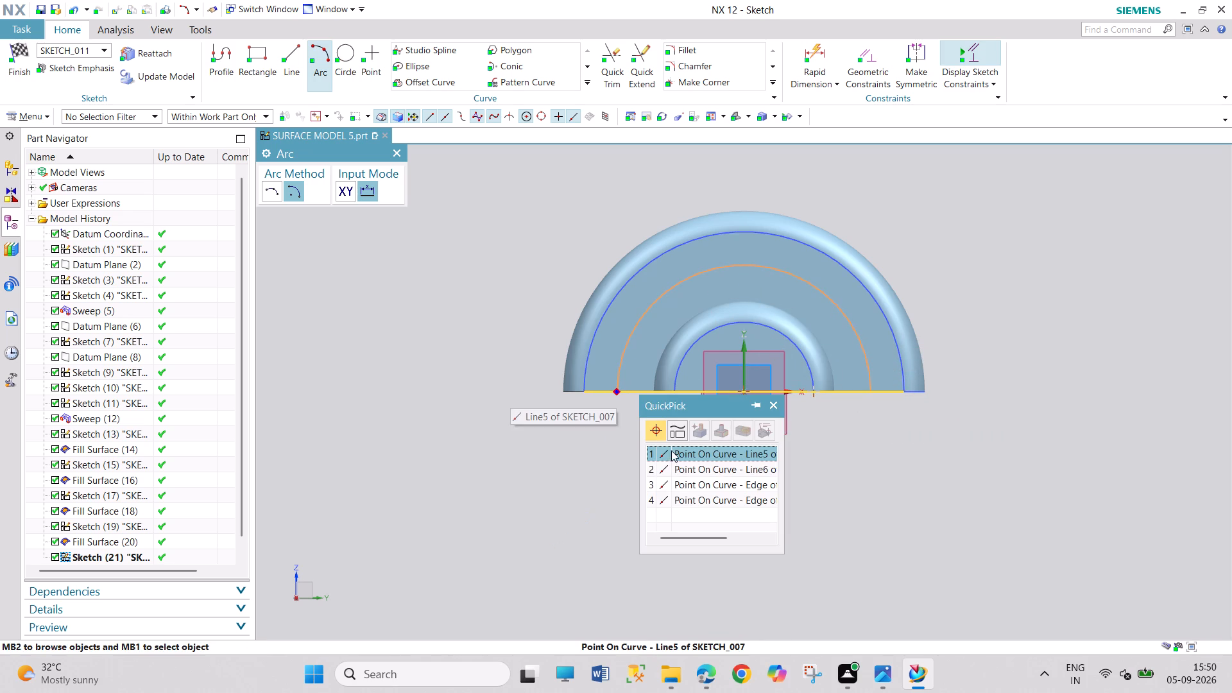
{"action": "left_click", "coordinate": [705, 455]}
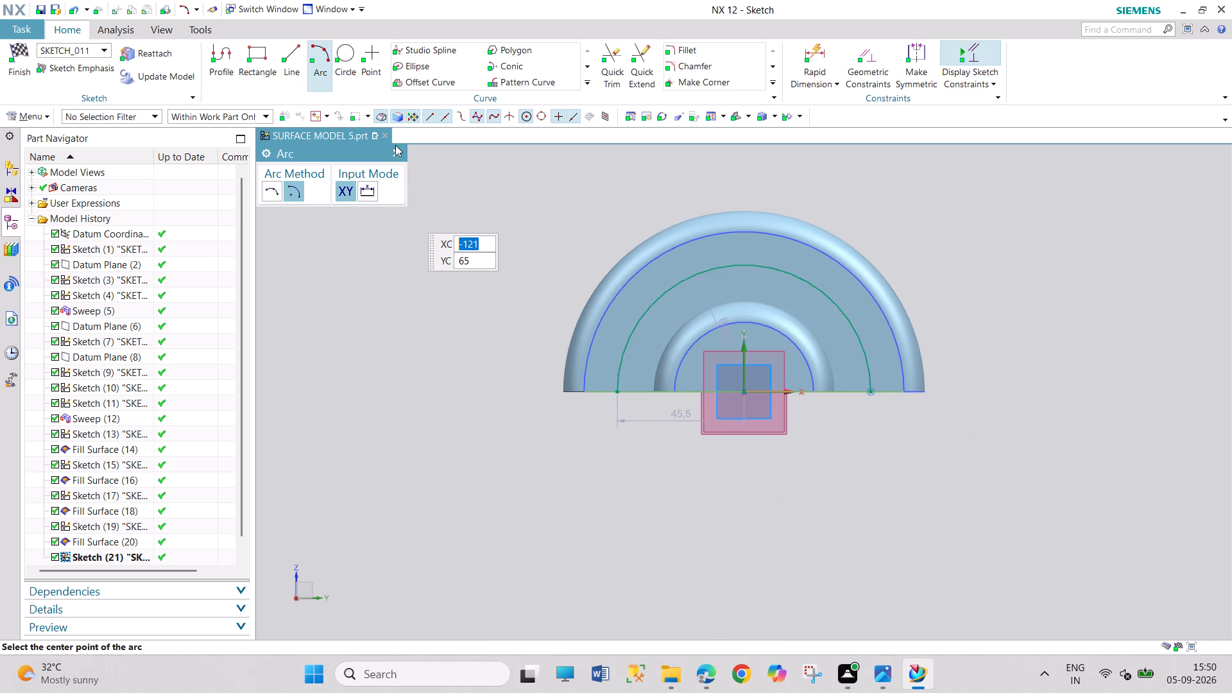
{"action": "left_click", "coordinate": [395, 146]}
{"action": "left_click", "coordinate": [395, 155]}
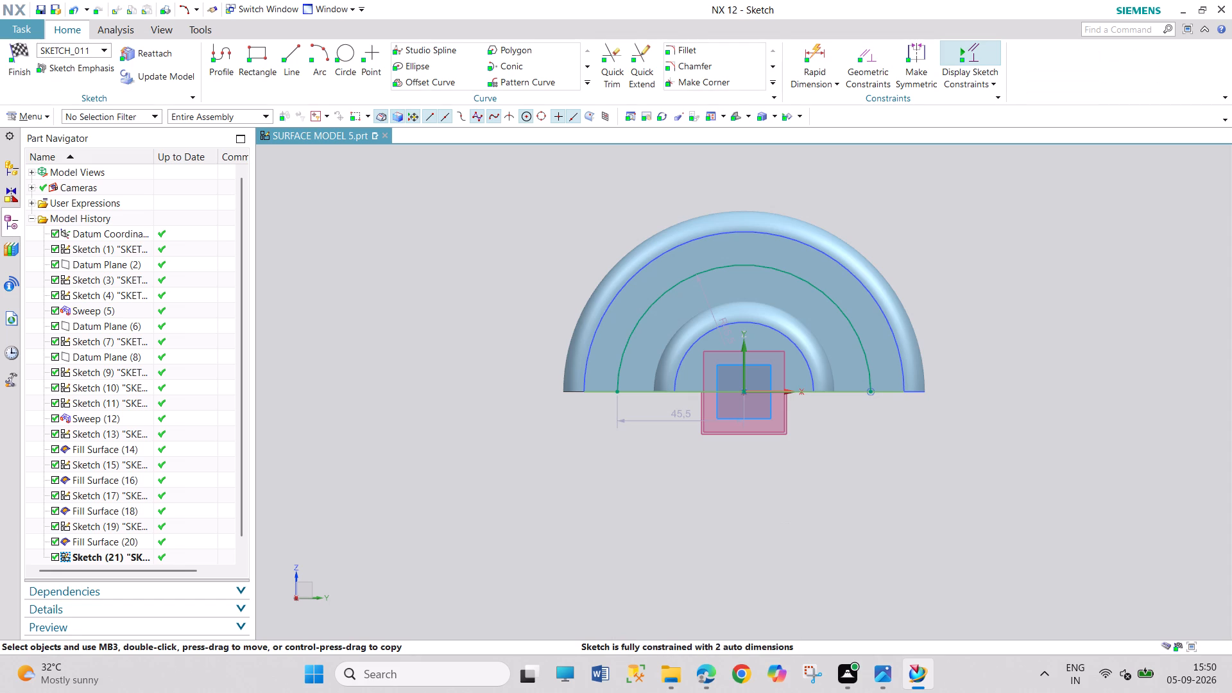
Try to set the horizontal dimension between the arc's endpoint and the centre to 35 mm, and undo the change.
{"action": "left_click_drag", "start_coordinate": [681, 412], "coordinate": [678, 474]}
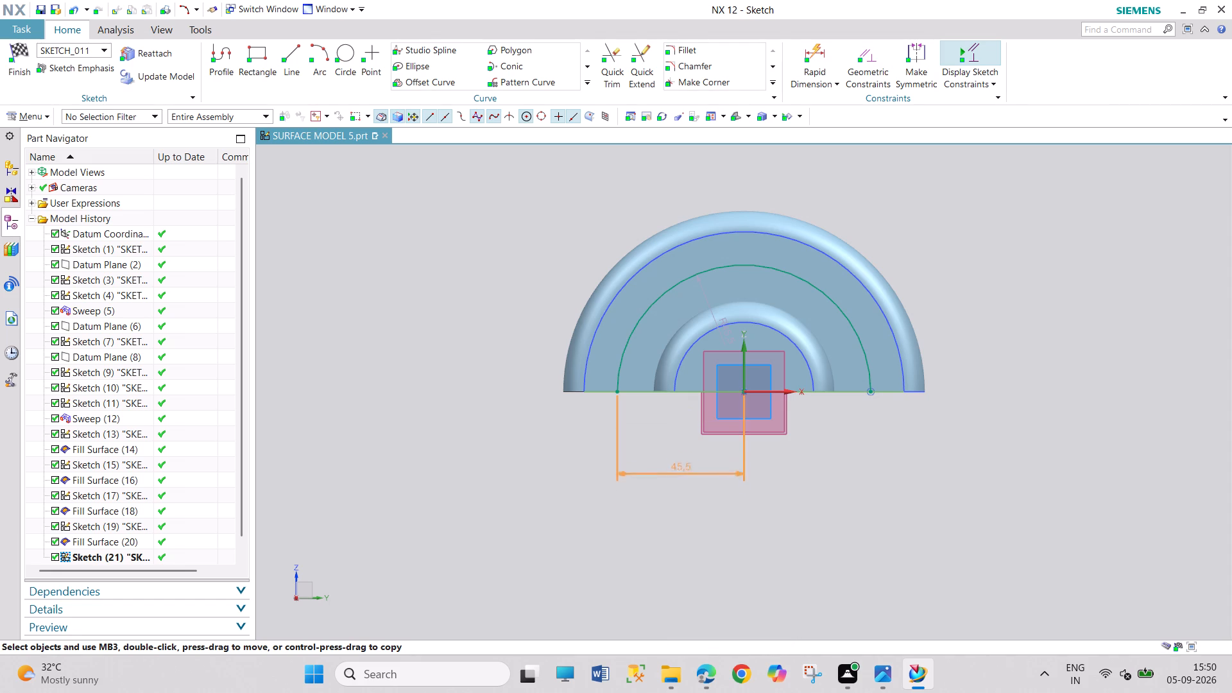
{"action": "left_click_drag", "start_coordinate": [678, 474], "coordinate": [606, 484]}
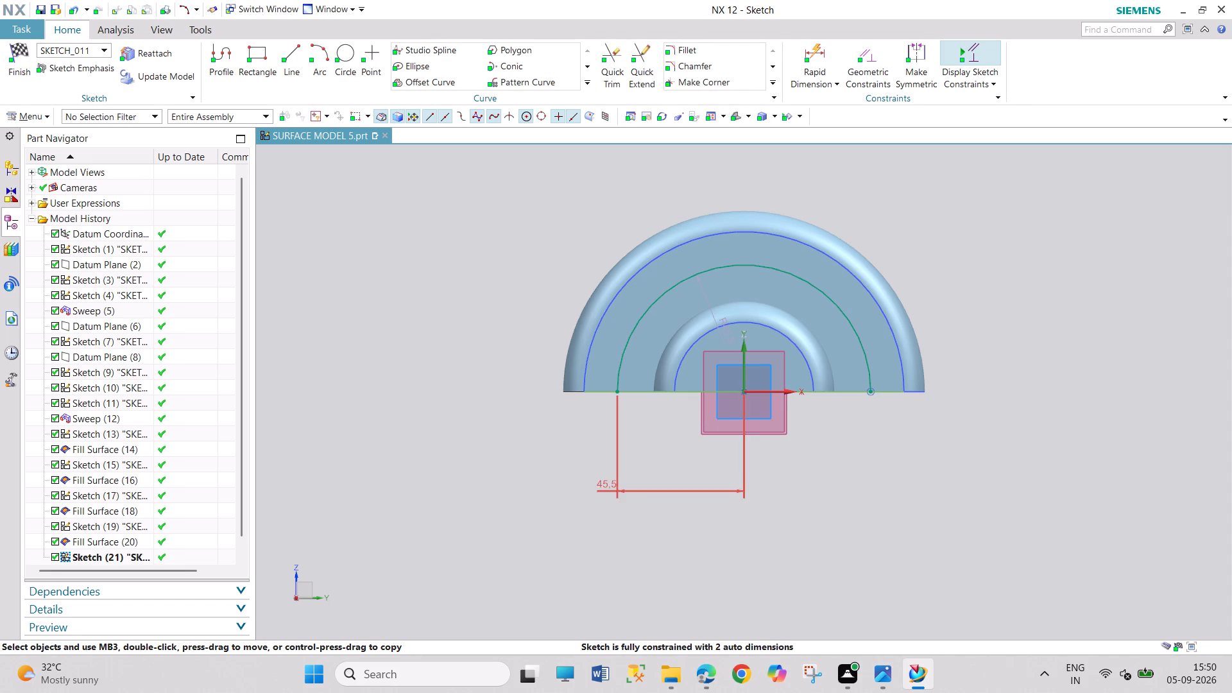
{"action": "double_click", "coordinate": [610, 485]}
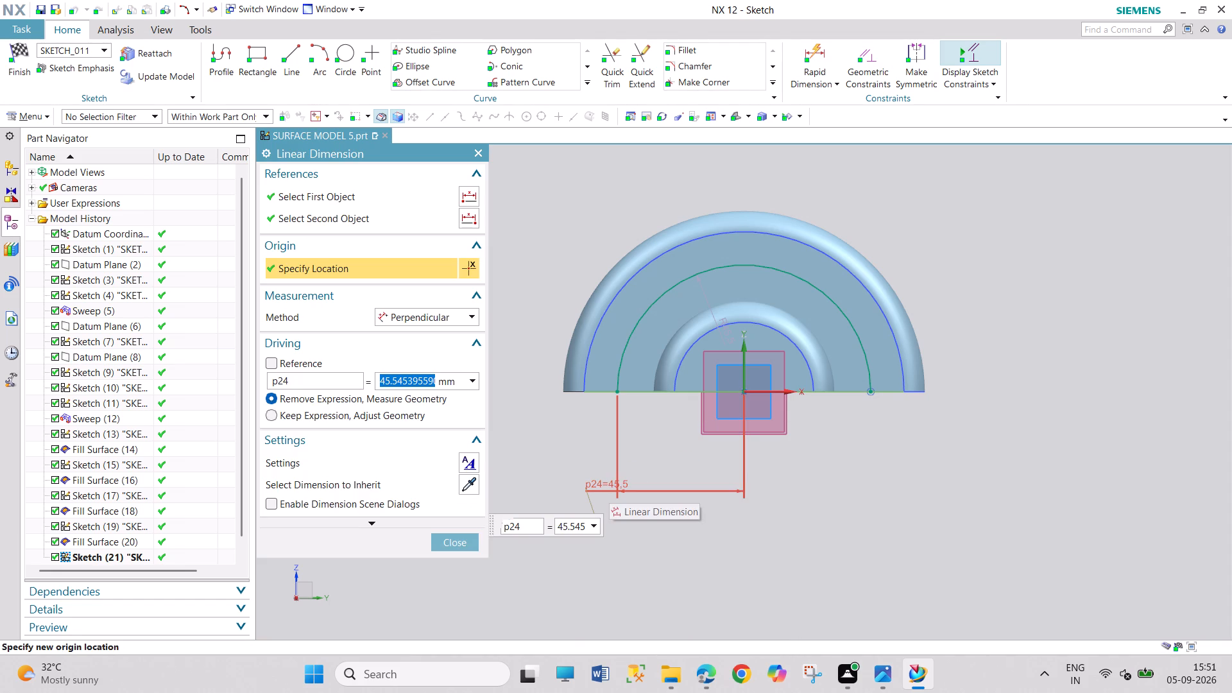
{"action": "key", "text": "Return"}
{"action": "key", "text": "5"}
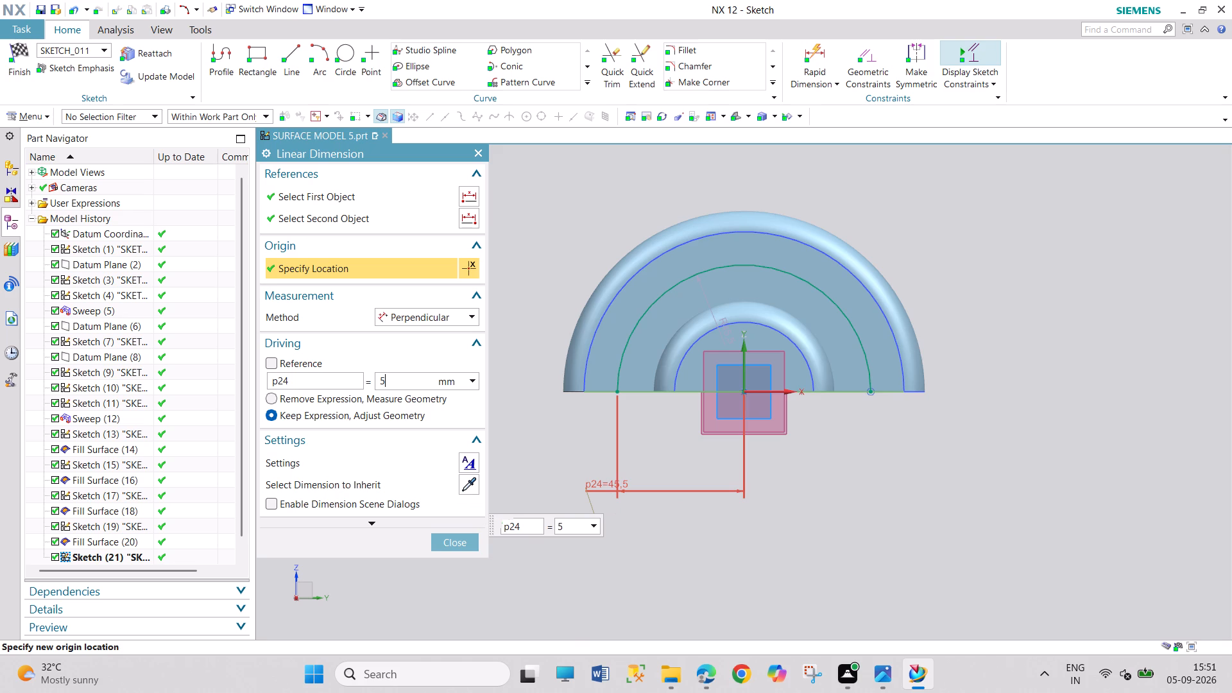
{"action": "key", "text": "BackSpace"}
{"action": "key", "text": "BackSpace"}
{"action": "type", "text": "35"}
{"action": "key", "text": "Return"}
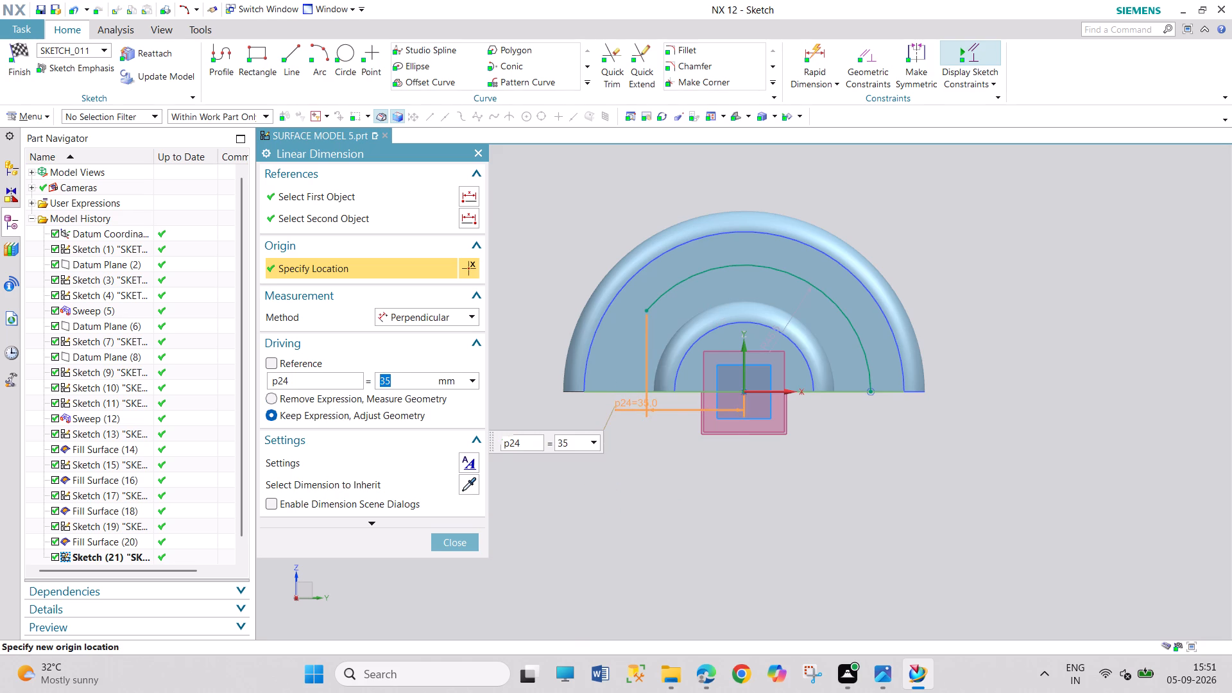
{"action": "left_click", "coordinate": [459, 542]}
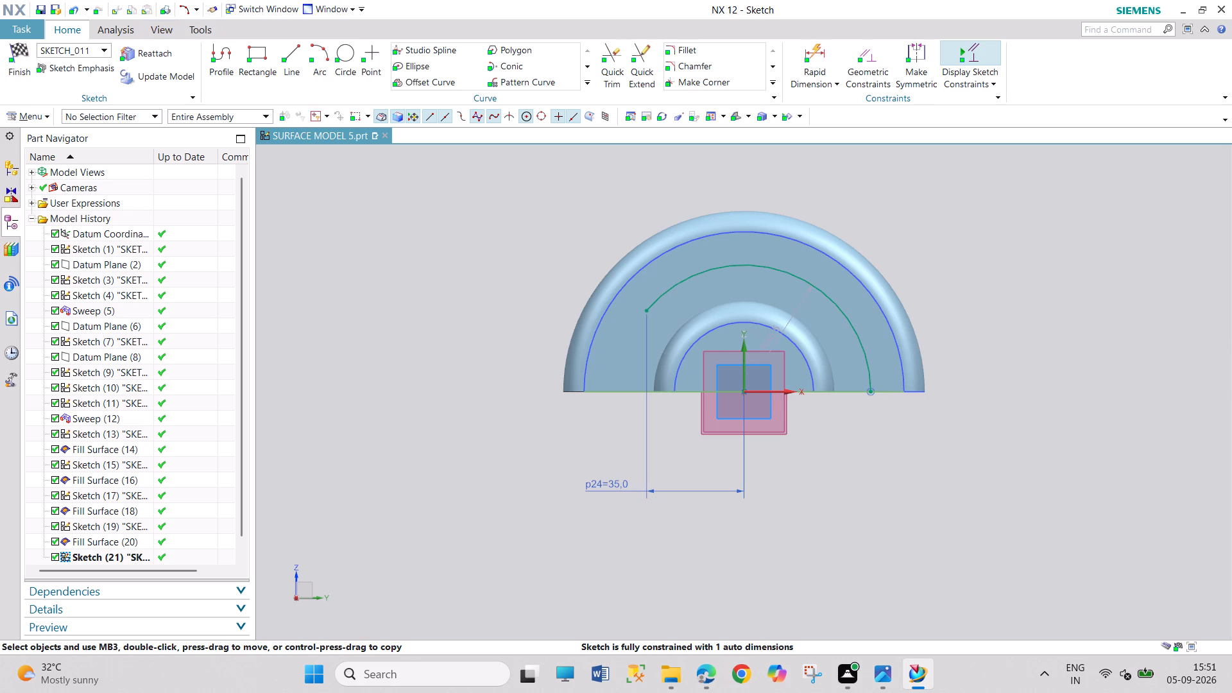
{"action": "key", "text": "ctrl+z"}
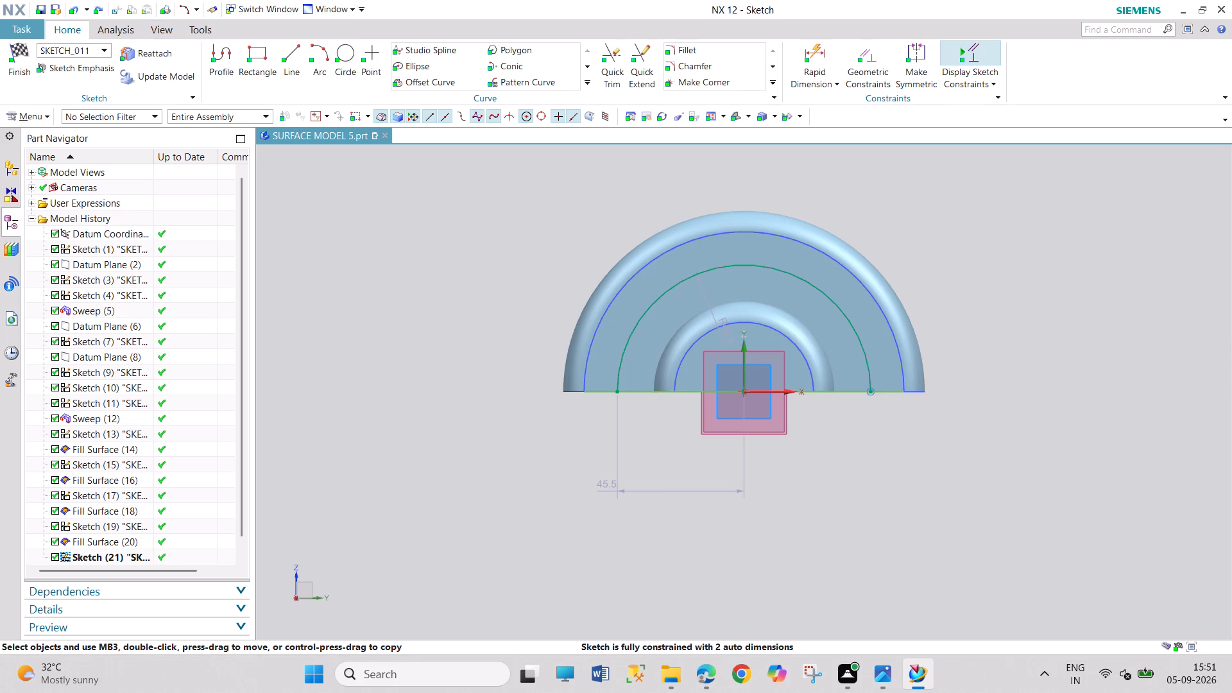
Set the semicircular arc's radial dimension to 35 mm and finish the sketch.
{"action": "left_click_drag", "start_coordinate": [718, 320], "coordinate": [507, 224]}
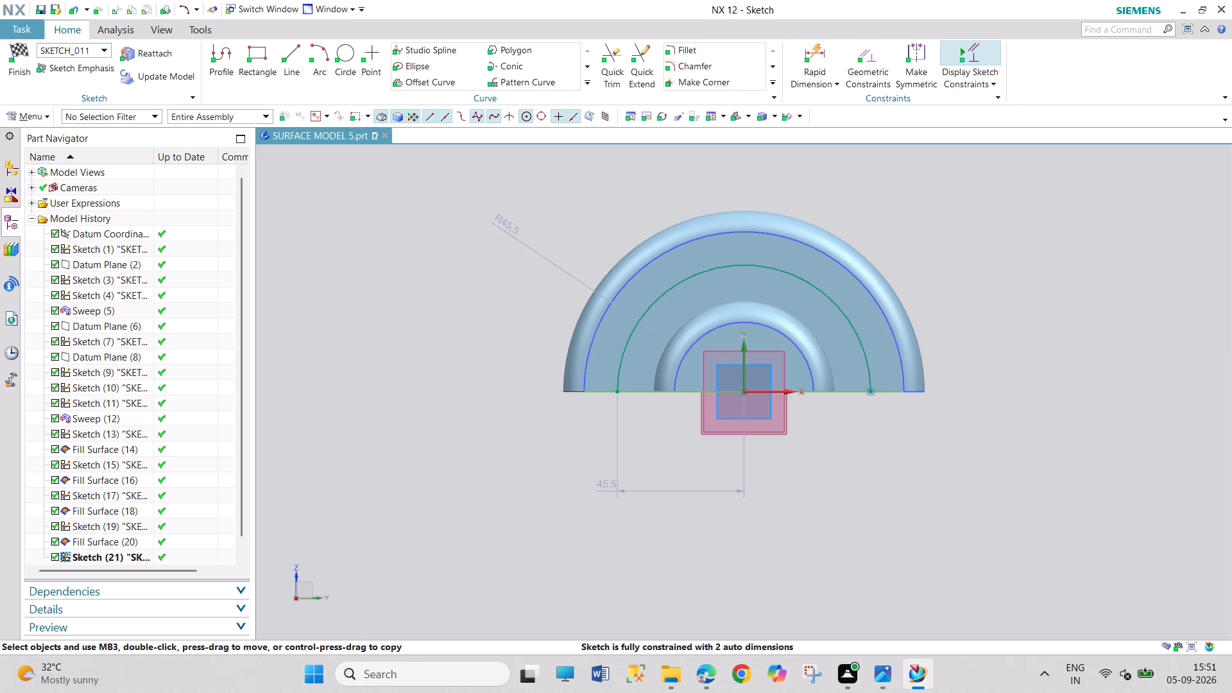
{"action": "double_click", "coordinate": [505, 221]}
{"action": "type", "text": "35"}
{"action": "key", "text": "Return"}
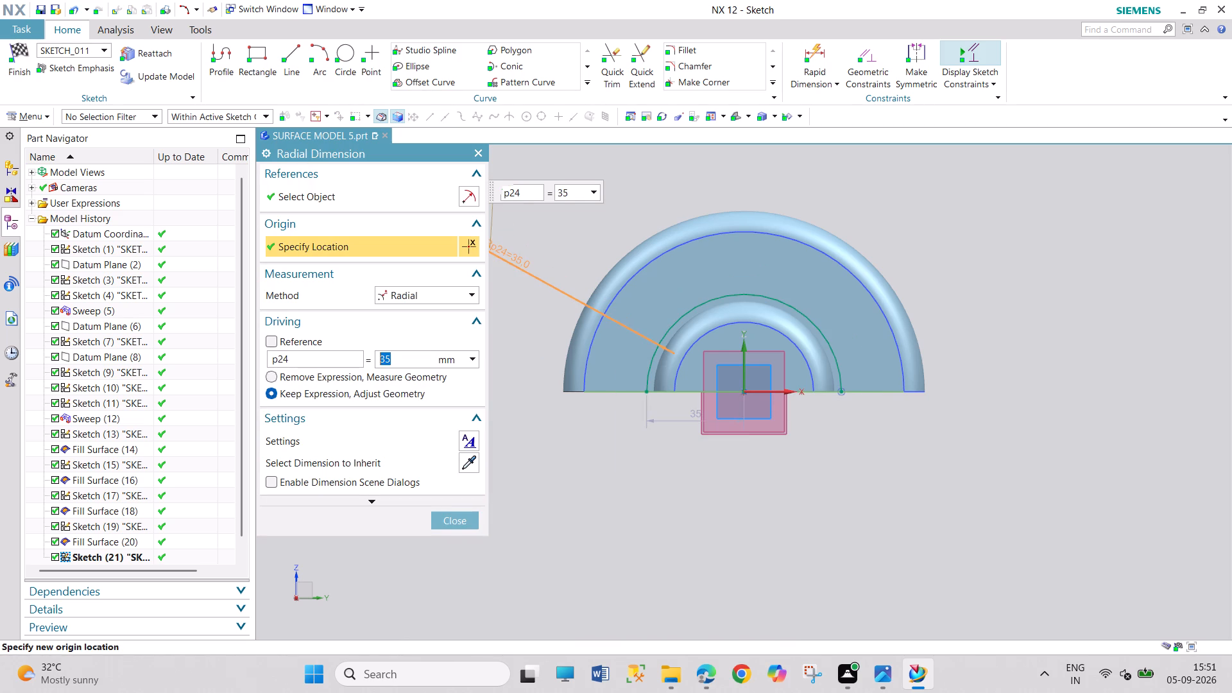
{"action": "left_click", "coordinate": [460, 520]}
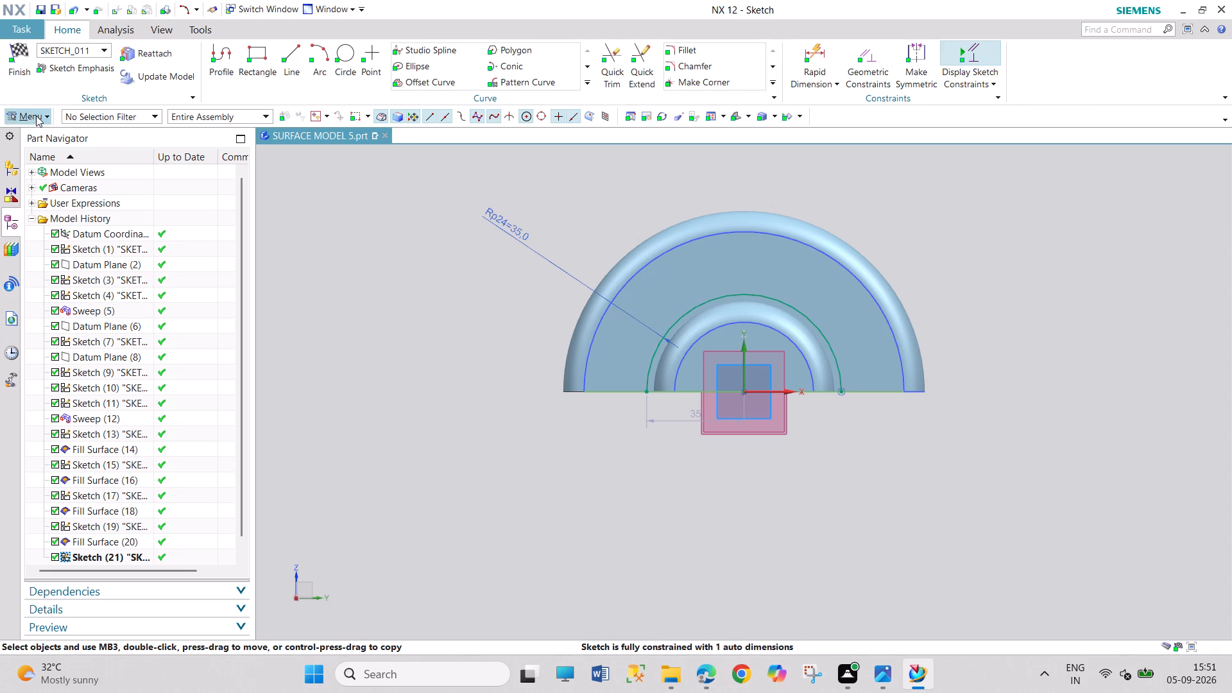
{"action": "left_click", "coordinate": [36, 116]}
{"action": "left_click", "coordinate": [14, 60]}
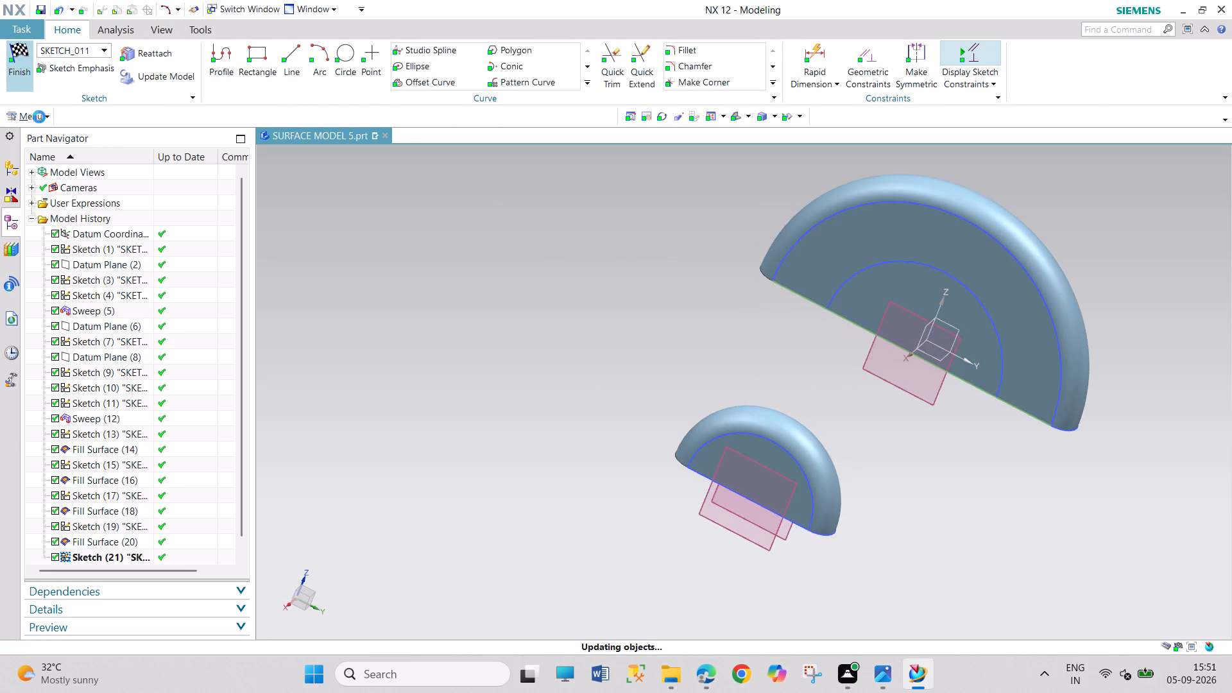
On the small arch's Fill Surface (20), sketch a 180° arc of 25 mm radius centred on the sketch origin, and finish the sketch.
{"action": "left_click", "coordinate": [43, 116]}
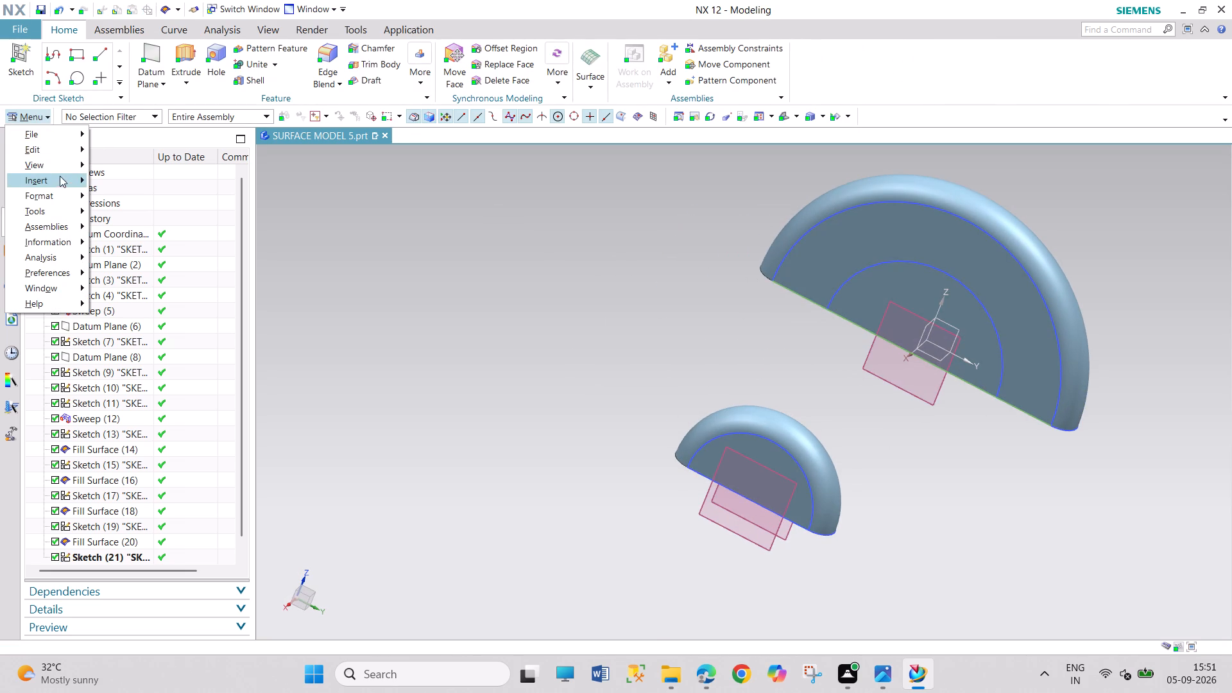
{"action": "left_click", "coordinate": [58, 179]}
{"action": "left_click", "coordinate": [116, 198]}
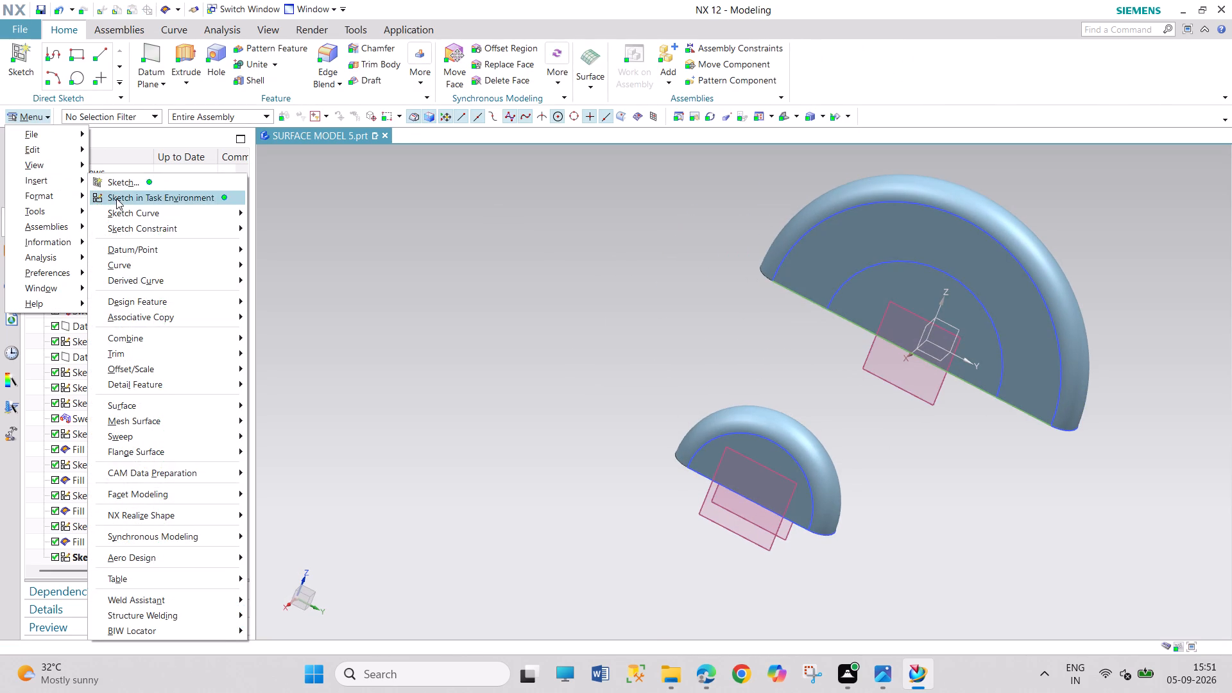
{"action": "middle_click_drag", "start_coordinate": [894, 515], "coordinate": [788, 497]}
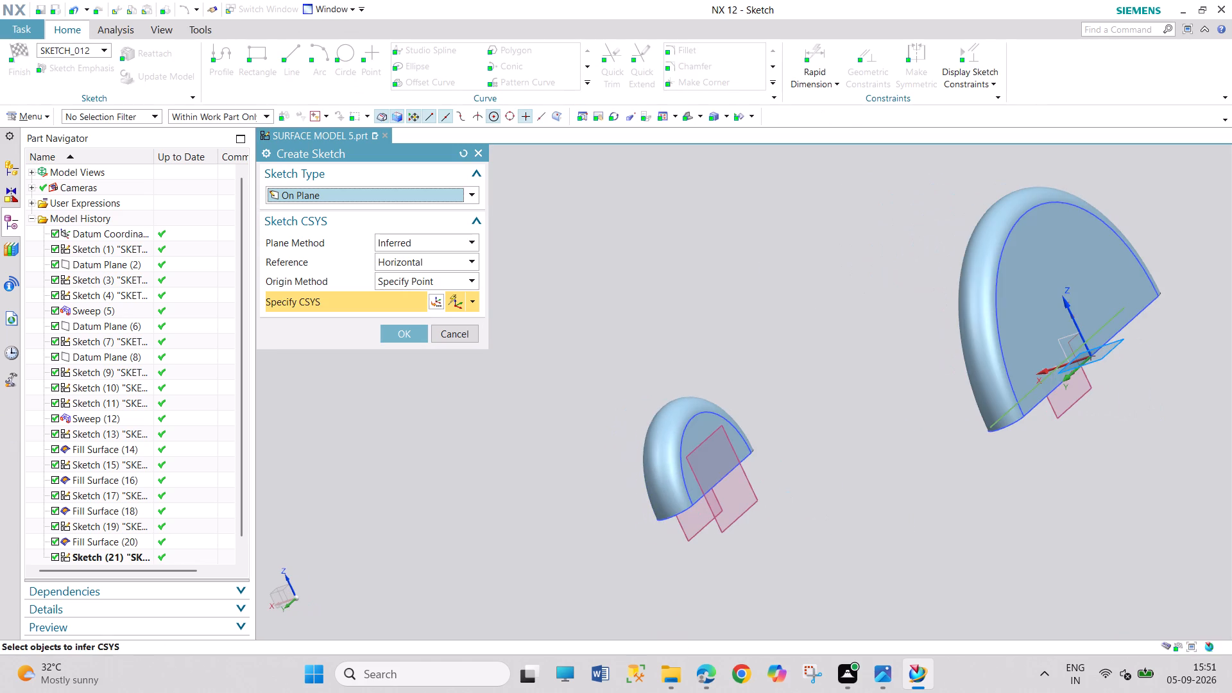
{"action": "left_click", "coordinate": [701, 427]}
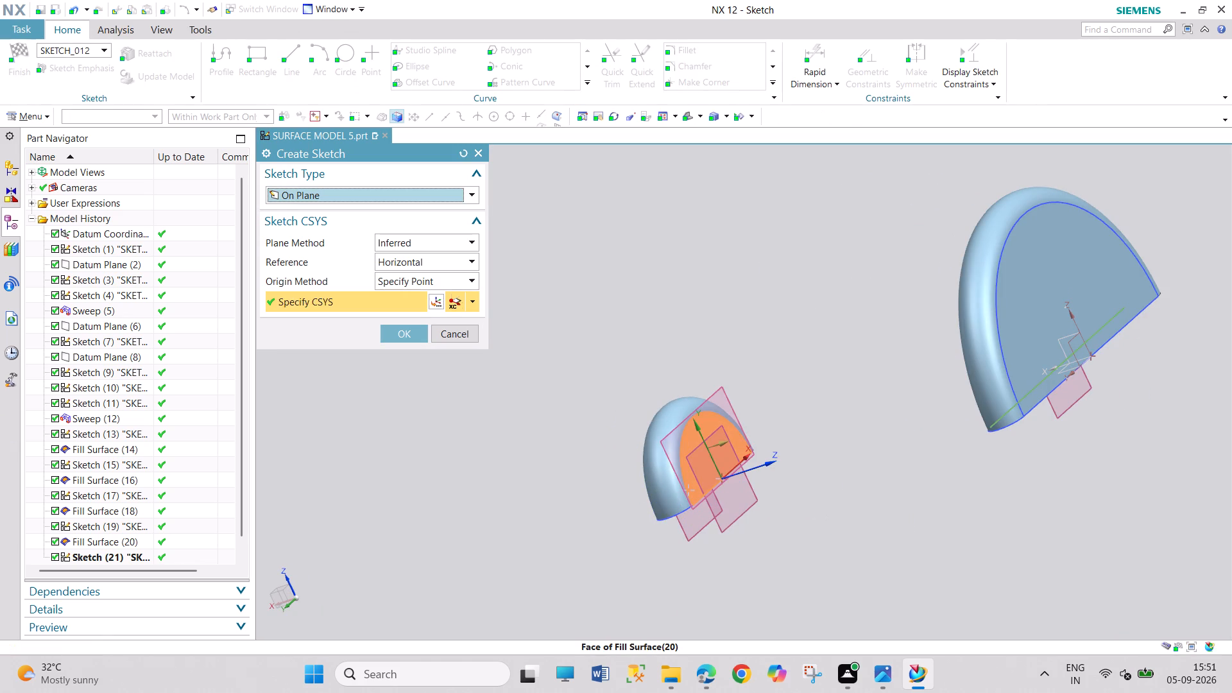
{"action": "left_click", "coordinate": [400, 336]}
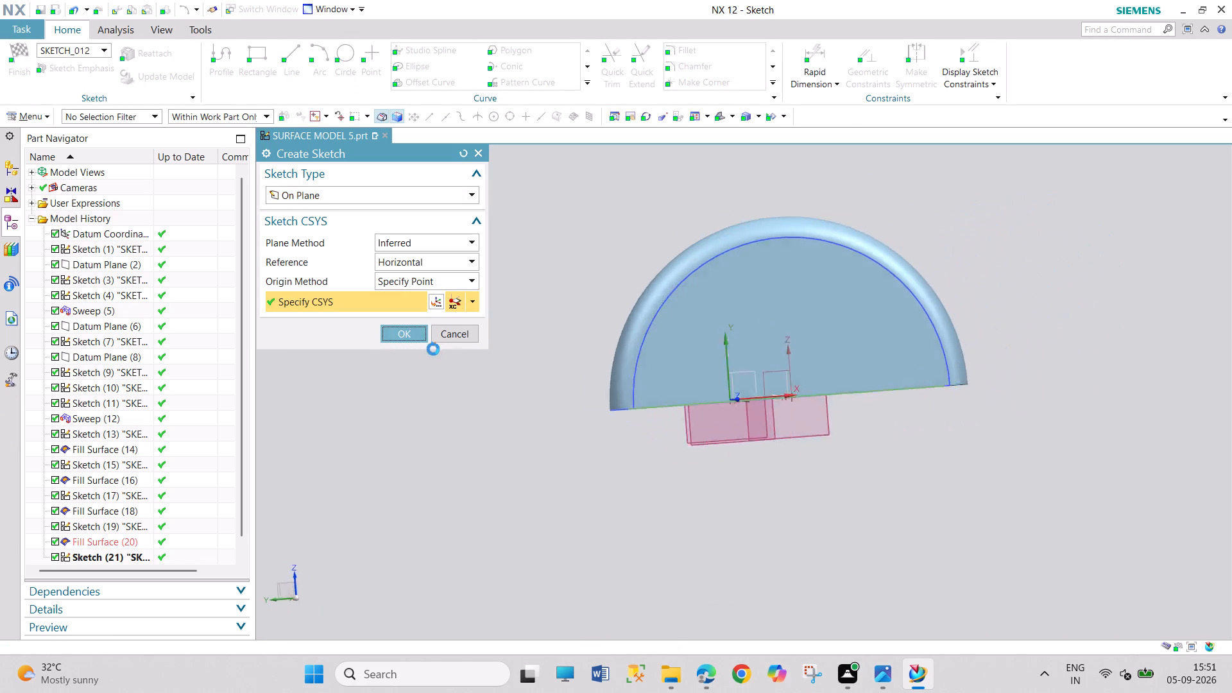
{"action": "left_click_drag", "start_coordinate": [316, 67], "coordinate": [318, 75]}
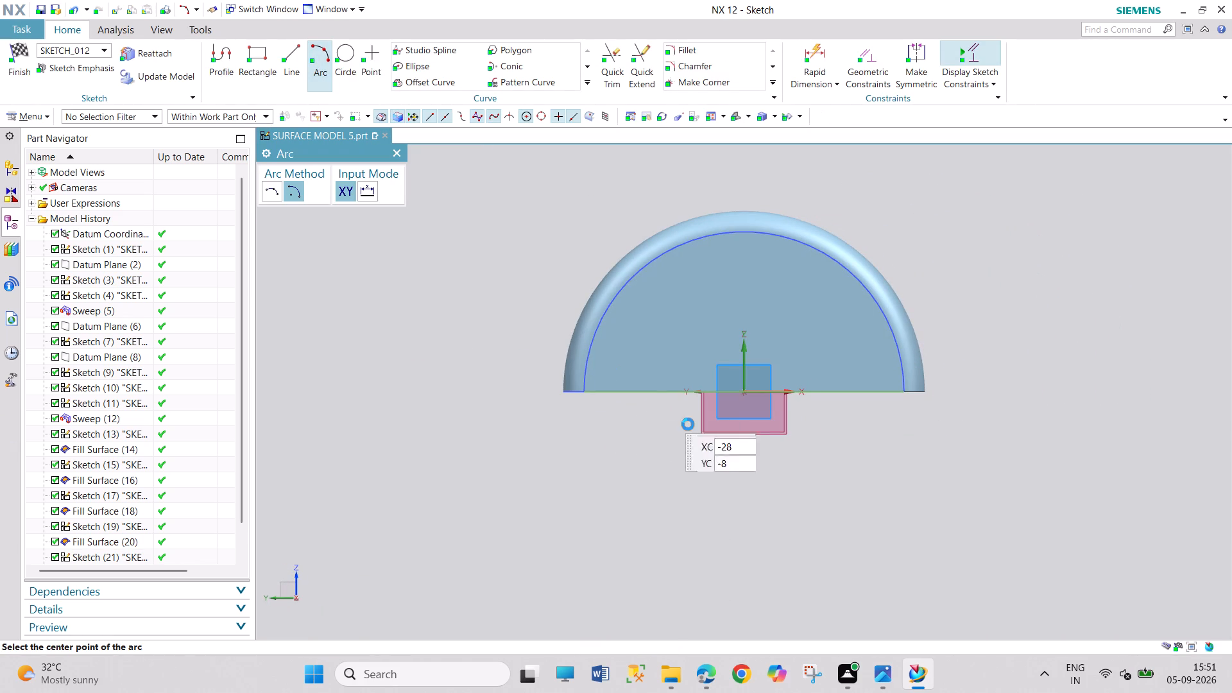
{"action": "left_click", "coordinate": [742, 391]}
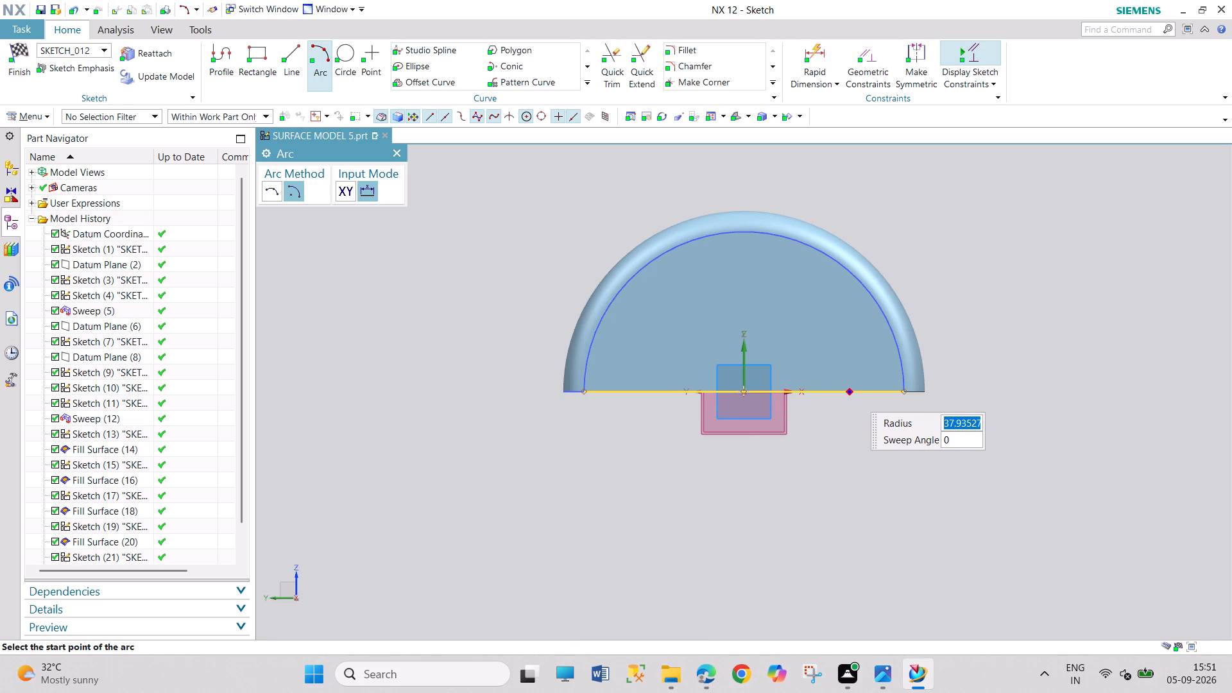
{"action": "type", "text": "25"}
{"action": "key", "text": "Return"}
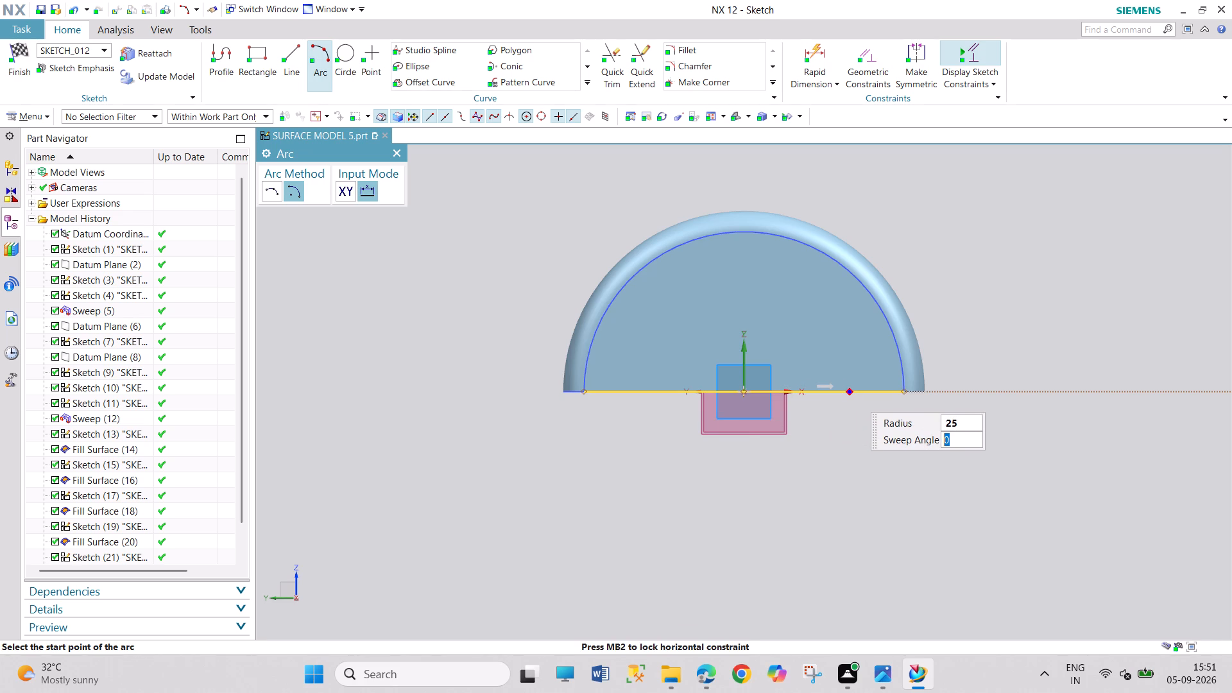
{"action": "type", "text": "180"}
{"action": "key", "text": "Return"}
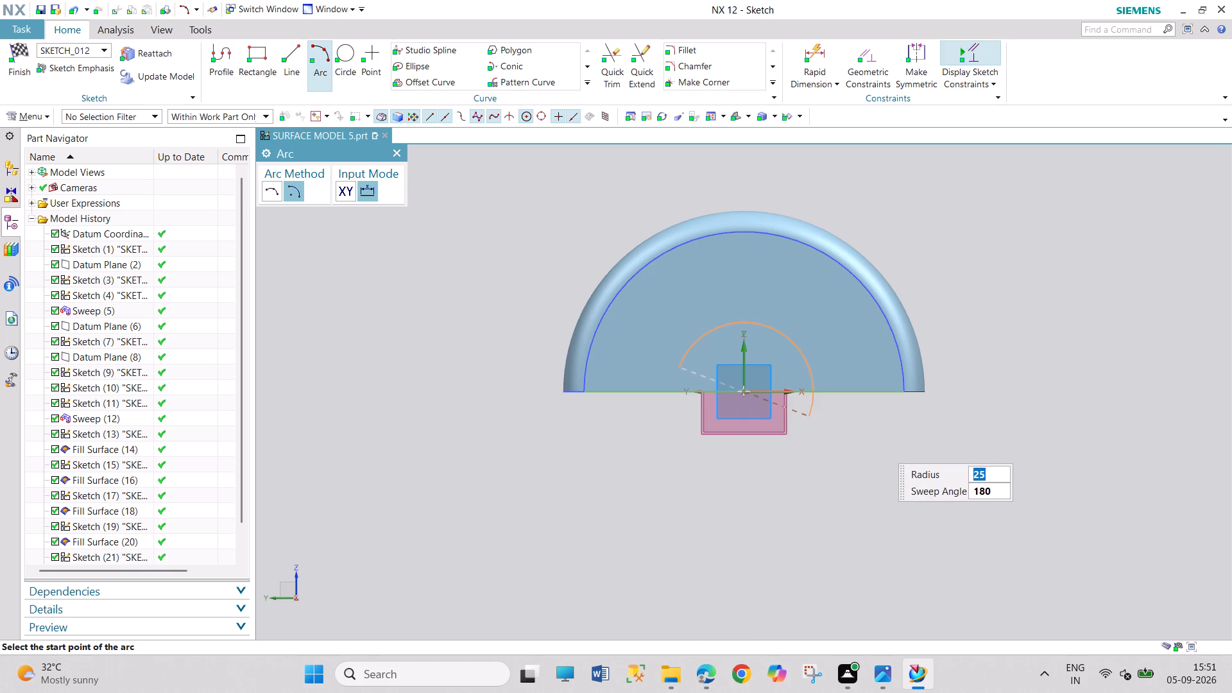
{"action": "left_click", "coordinate": [875, 386]}
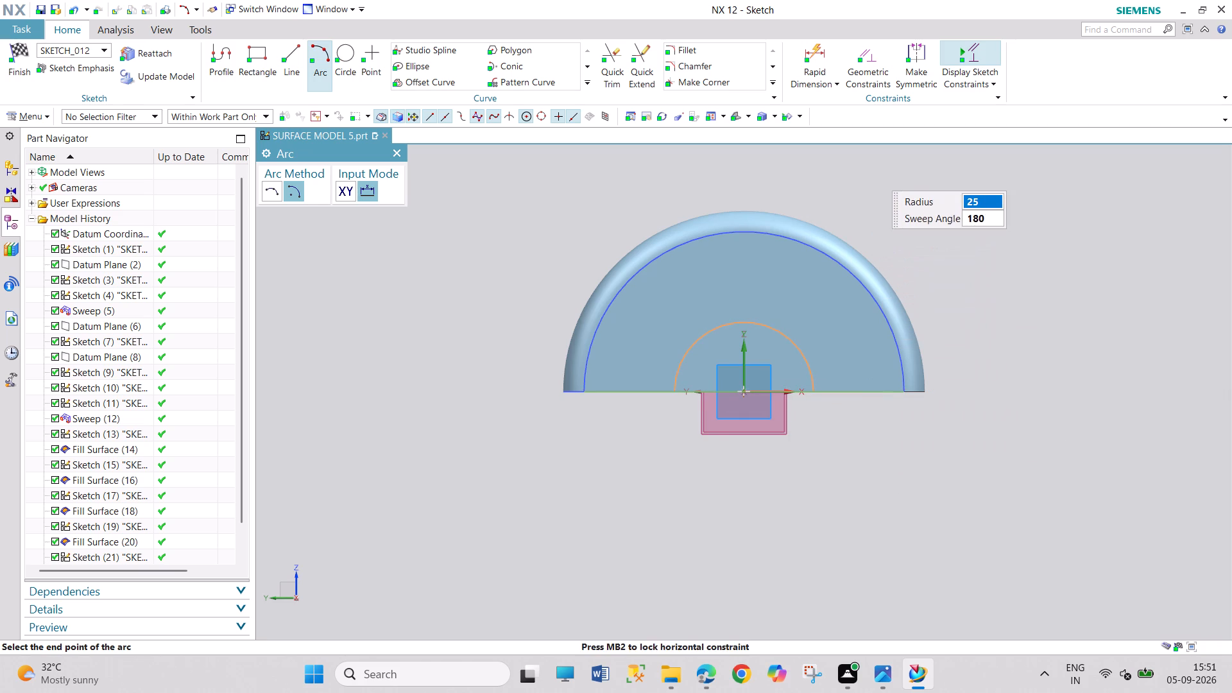
{"action": "left_click", "coordinate": [871, 169]}
{"action": "left_click", "coordinate": [397, 154]}
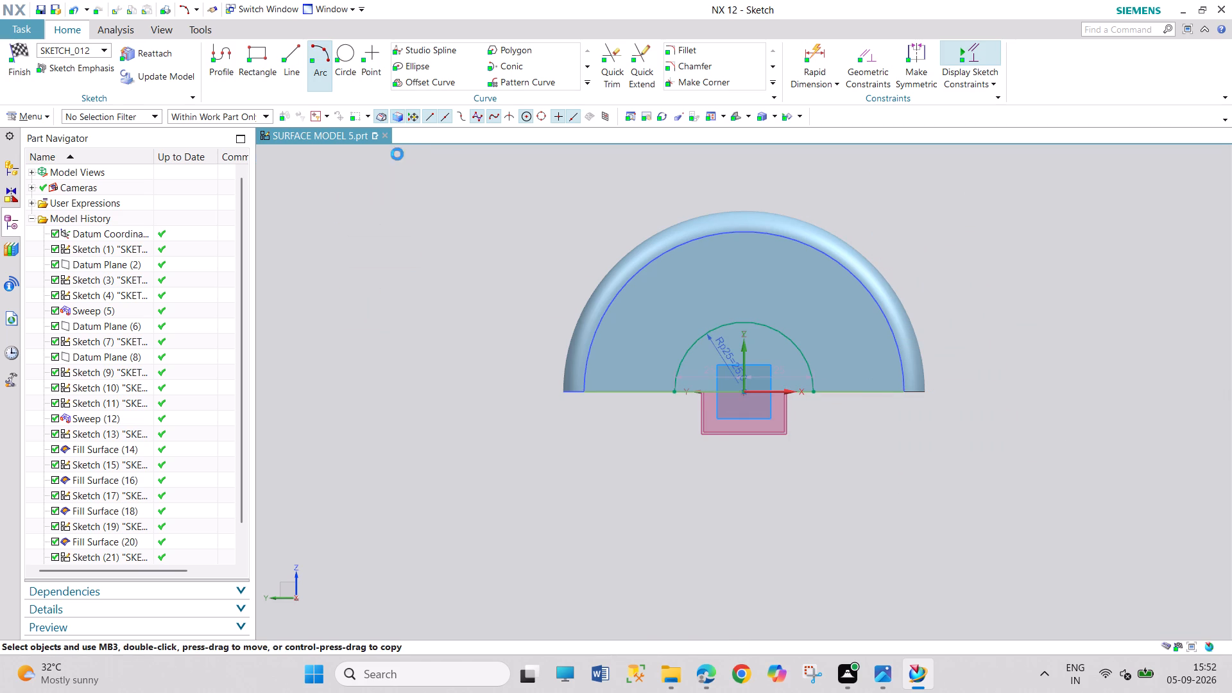
{"action": "left_click", "coordinate": [19, 72]}
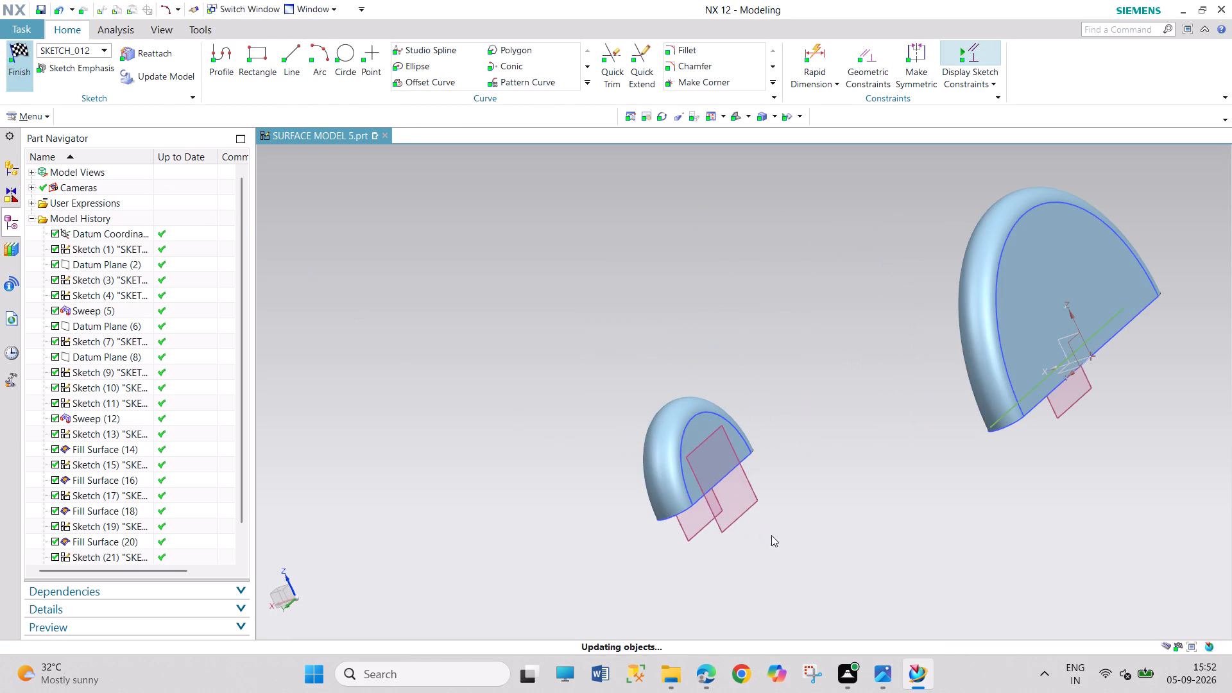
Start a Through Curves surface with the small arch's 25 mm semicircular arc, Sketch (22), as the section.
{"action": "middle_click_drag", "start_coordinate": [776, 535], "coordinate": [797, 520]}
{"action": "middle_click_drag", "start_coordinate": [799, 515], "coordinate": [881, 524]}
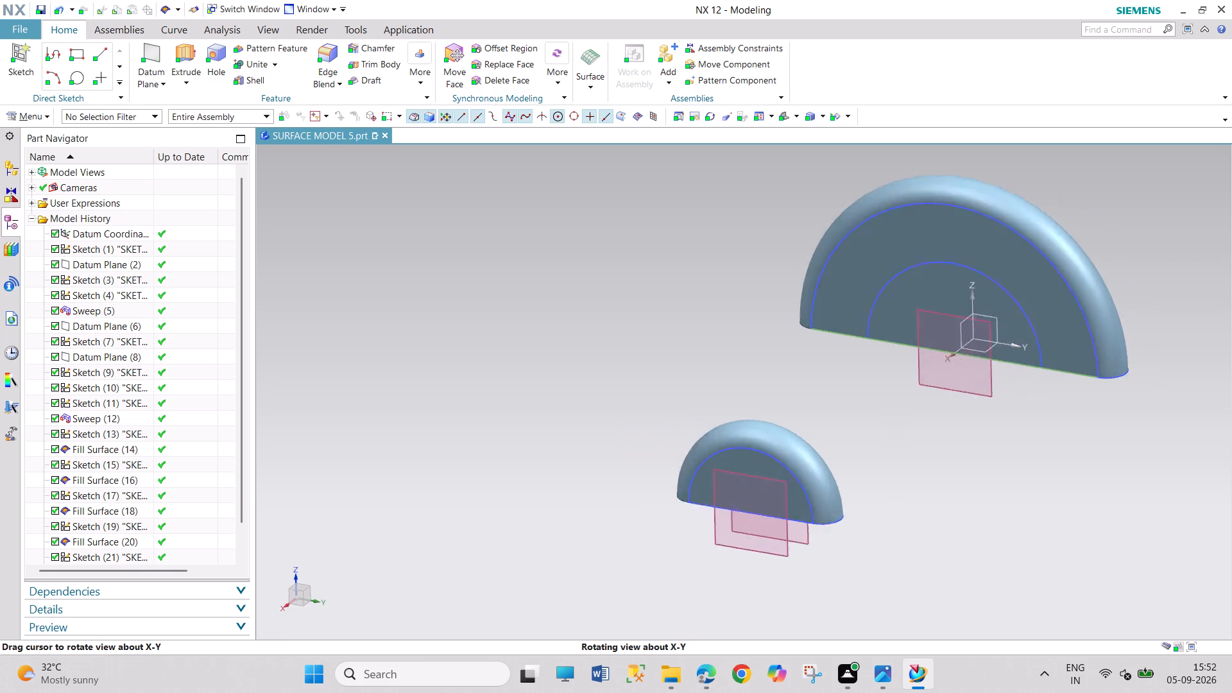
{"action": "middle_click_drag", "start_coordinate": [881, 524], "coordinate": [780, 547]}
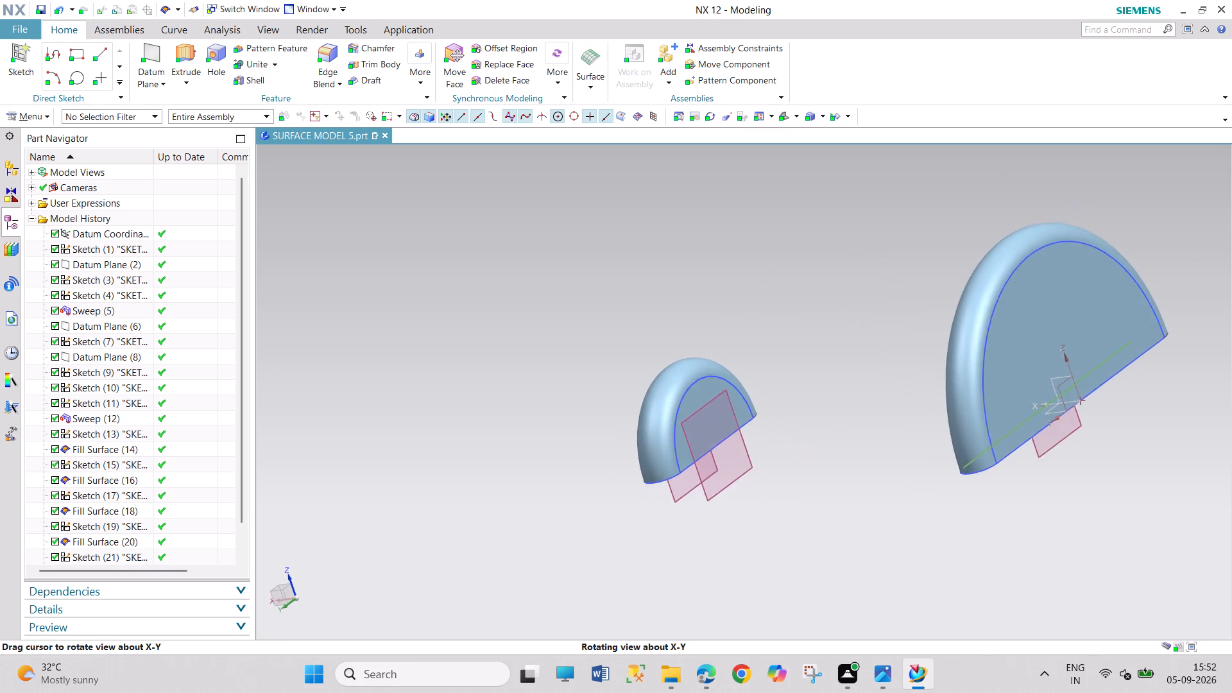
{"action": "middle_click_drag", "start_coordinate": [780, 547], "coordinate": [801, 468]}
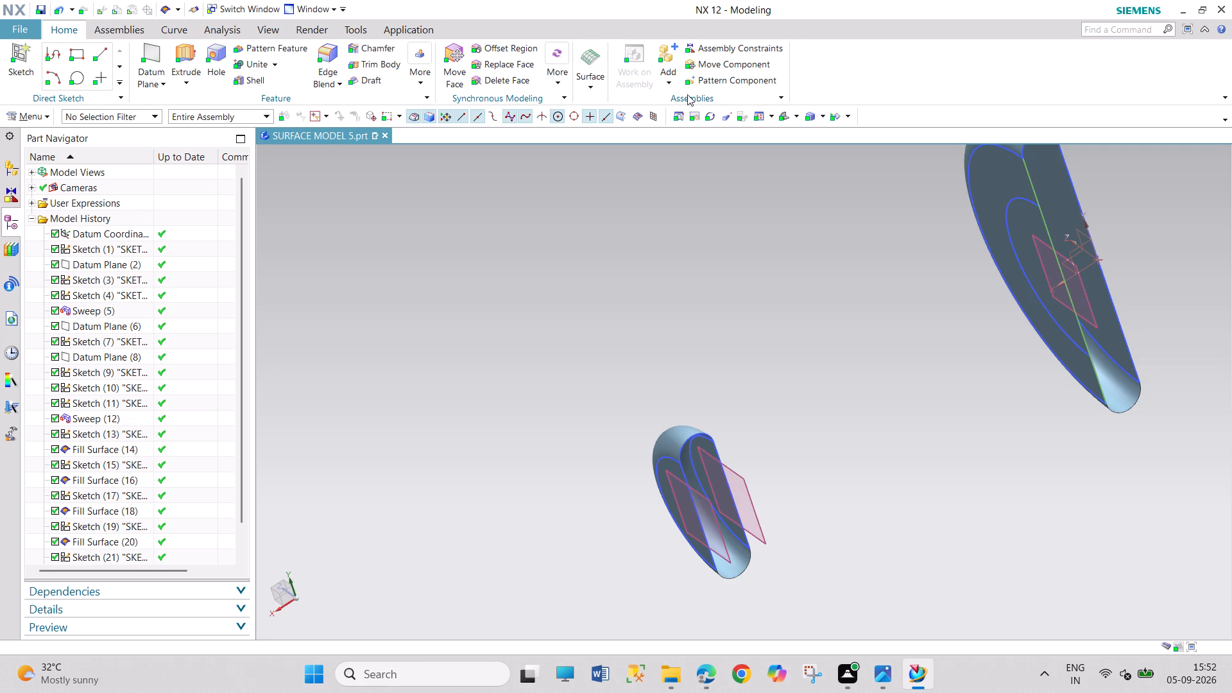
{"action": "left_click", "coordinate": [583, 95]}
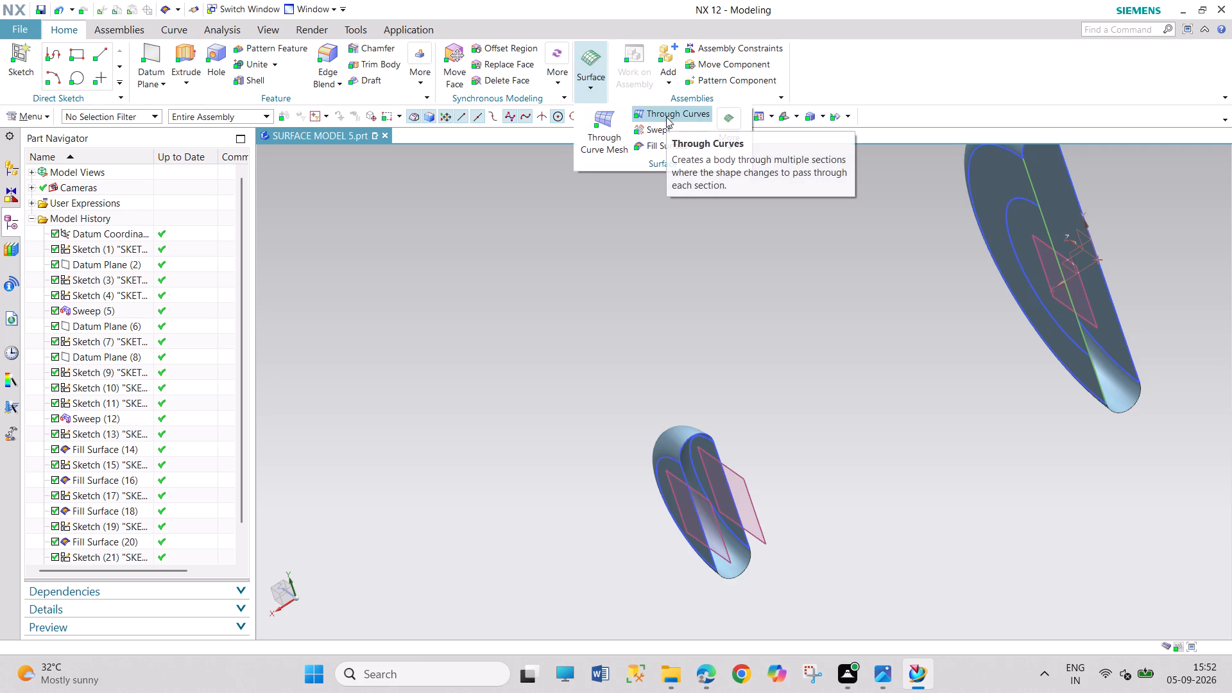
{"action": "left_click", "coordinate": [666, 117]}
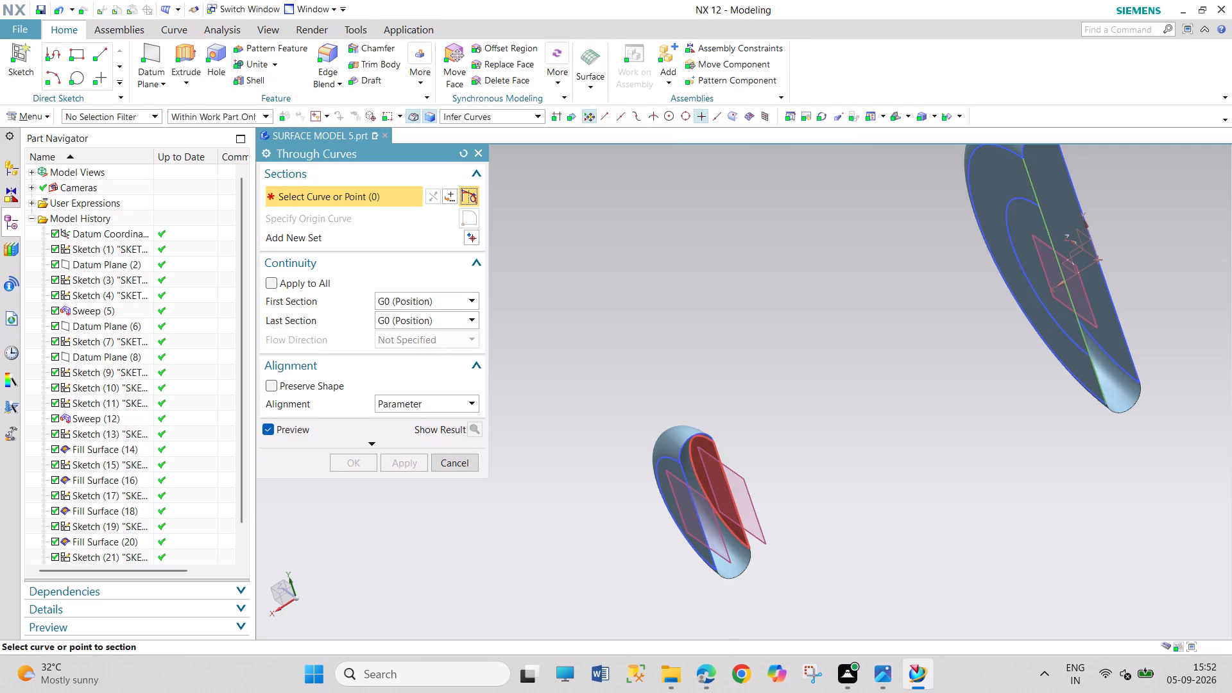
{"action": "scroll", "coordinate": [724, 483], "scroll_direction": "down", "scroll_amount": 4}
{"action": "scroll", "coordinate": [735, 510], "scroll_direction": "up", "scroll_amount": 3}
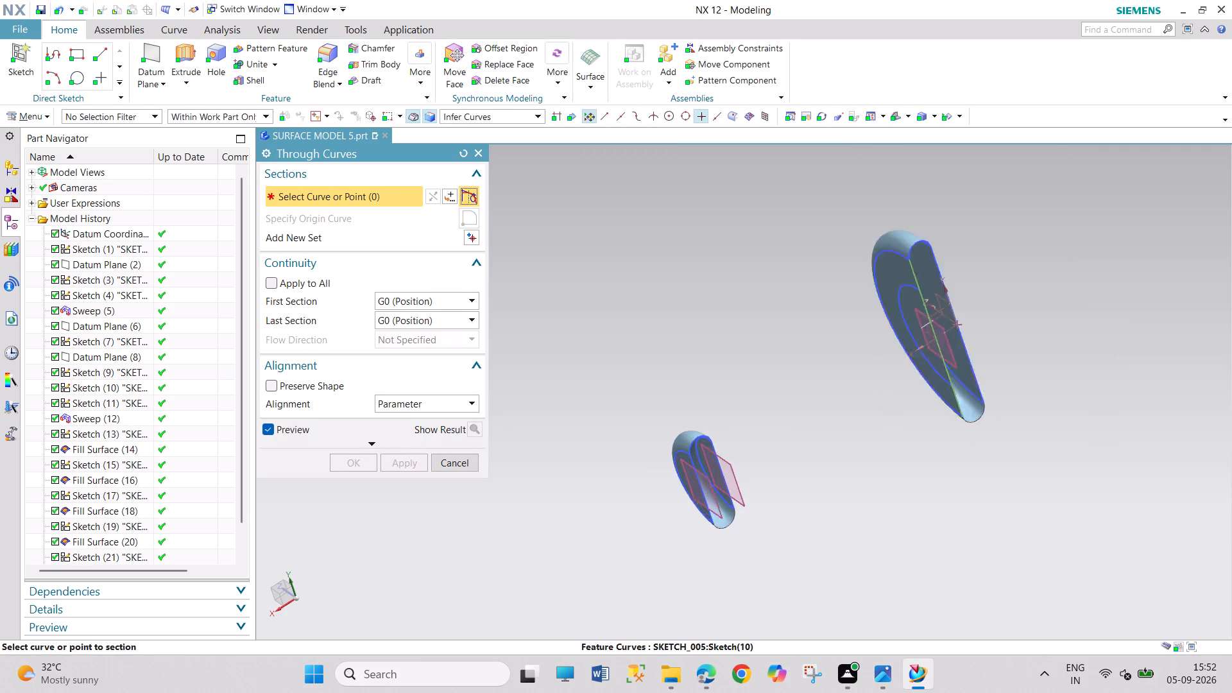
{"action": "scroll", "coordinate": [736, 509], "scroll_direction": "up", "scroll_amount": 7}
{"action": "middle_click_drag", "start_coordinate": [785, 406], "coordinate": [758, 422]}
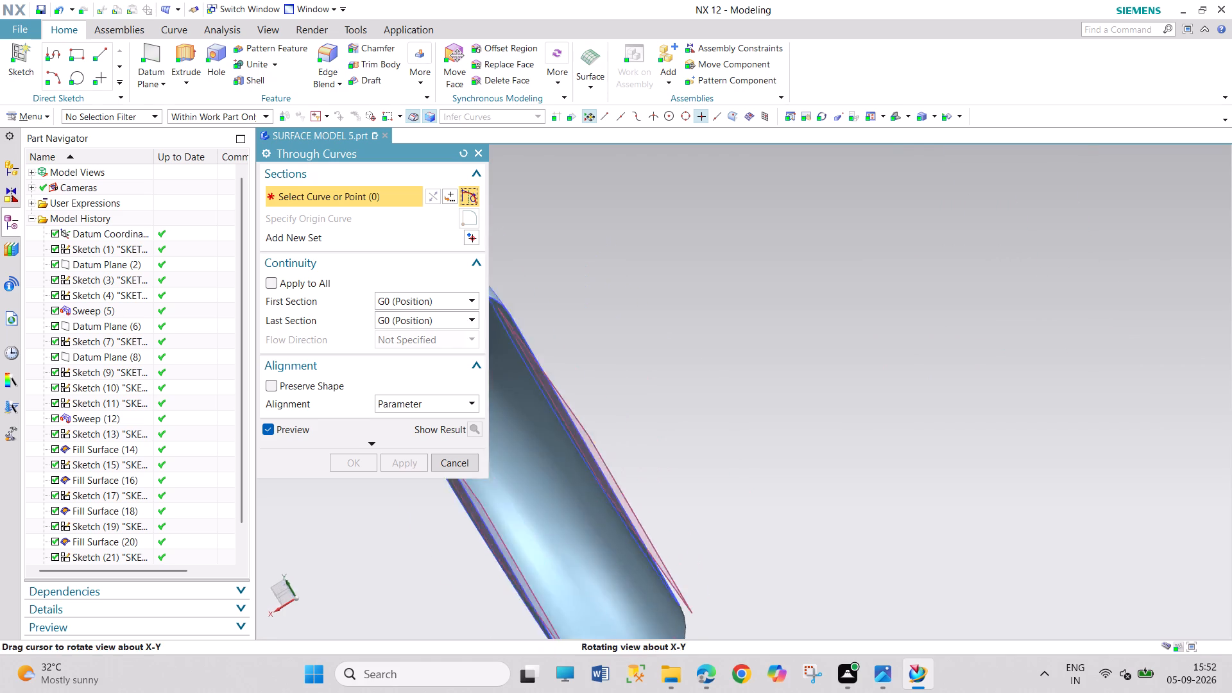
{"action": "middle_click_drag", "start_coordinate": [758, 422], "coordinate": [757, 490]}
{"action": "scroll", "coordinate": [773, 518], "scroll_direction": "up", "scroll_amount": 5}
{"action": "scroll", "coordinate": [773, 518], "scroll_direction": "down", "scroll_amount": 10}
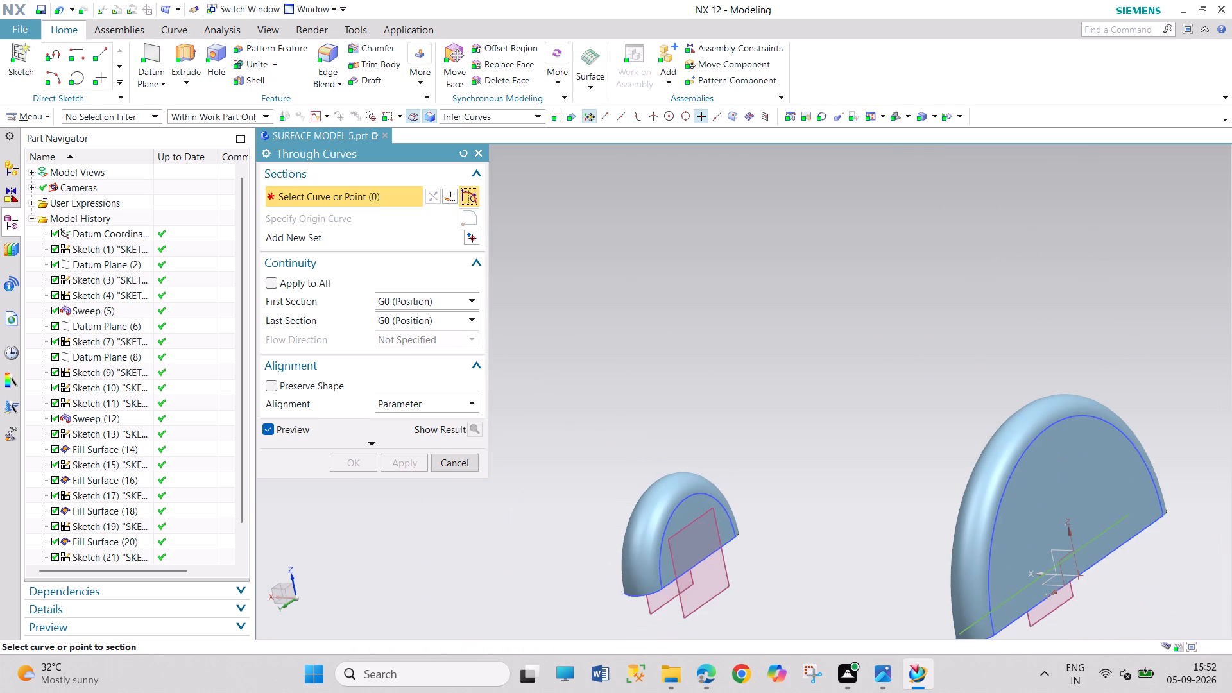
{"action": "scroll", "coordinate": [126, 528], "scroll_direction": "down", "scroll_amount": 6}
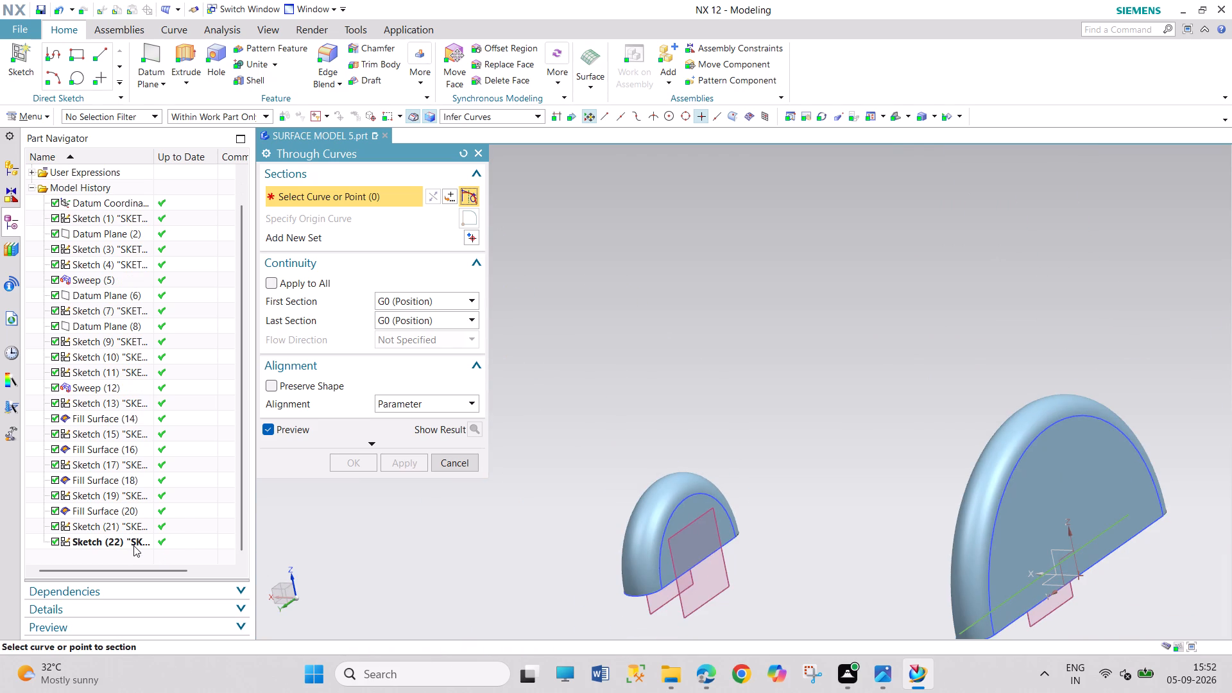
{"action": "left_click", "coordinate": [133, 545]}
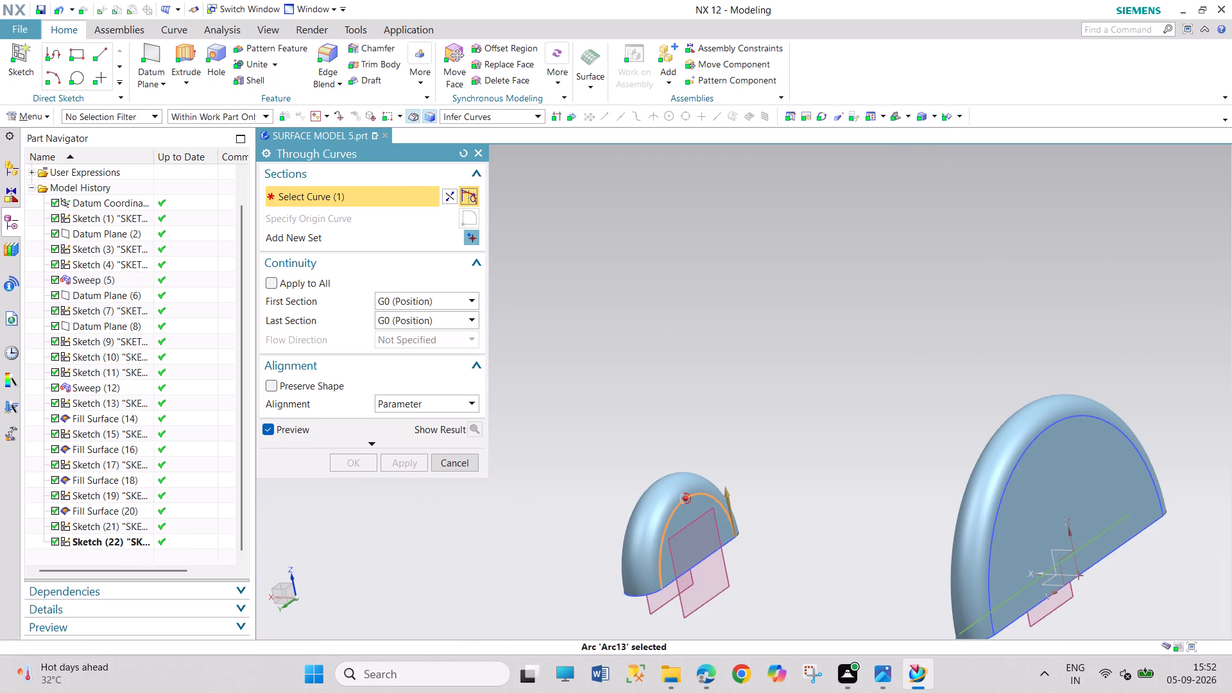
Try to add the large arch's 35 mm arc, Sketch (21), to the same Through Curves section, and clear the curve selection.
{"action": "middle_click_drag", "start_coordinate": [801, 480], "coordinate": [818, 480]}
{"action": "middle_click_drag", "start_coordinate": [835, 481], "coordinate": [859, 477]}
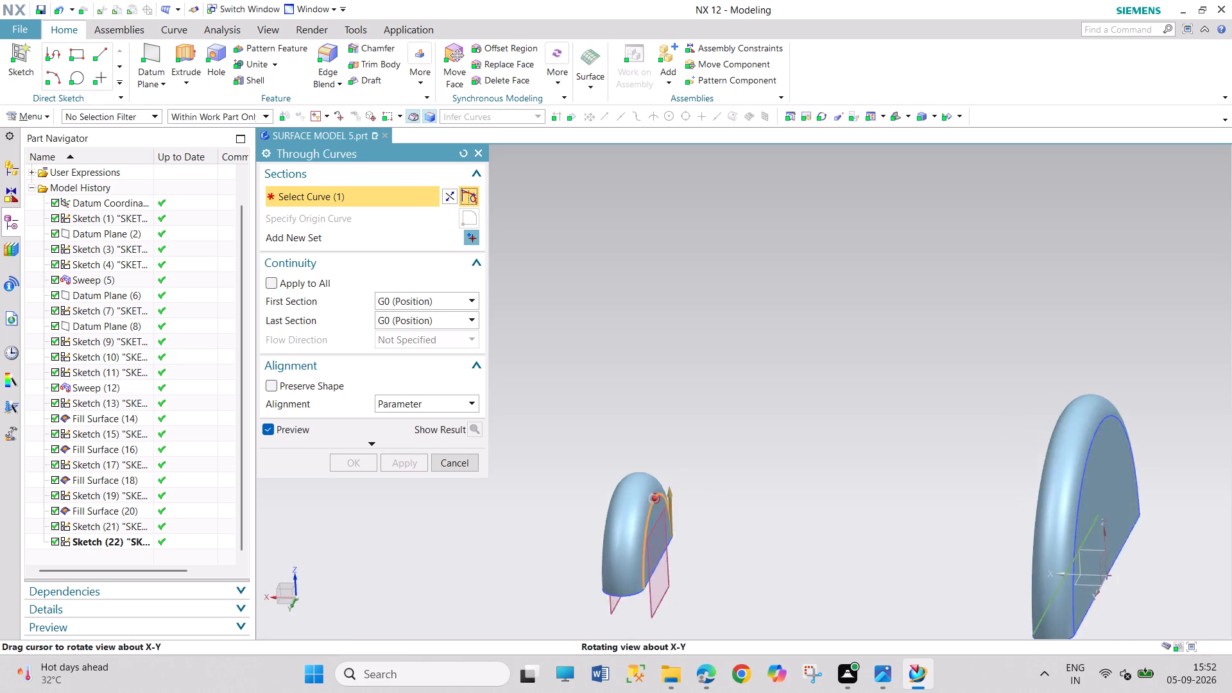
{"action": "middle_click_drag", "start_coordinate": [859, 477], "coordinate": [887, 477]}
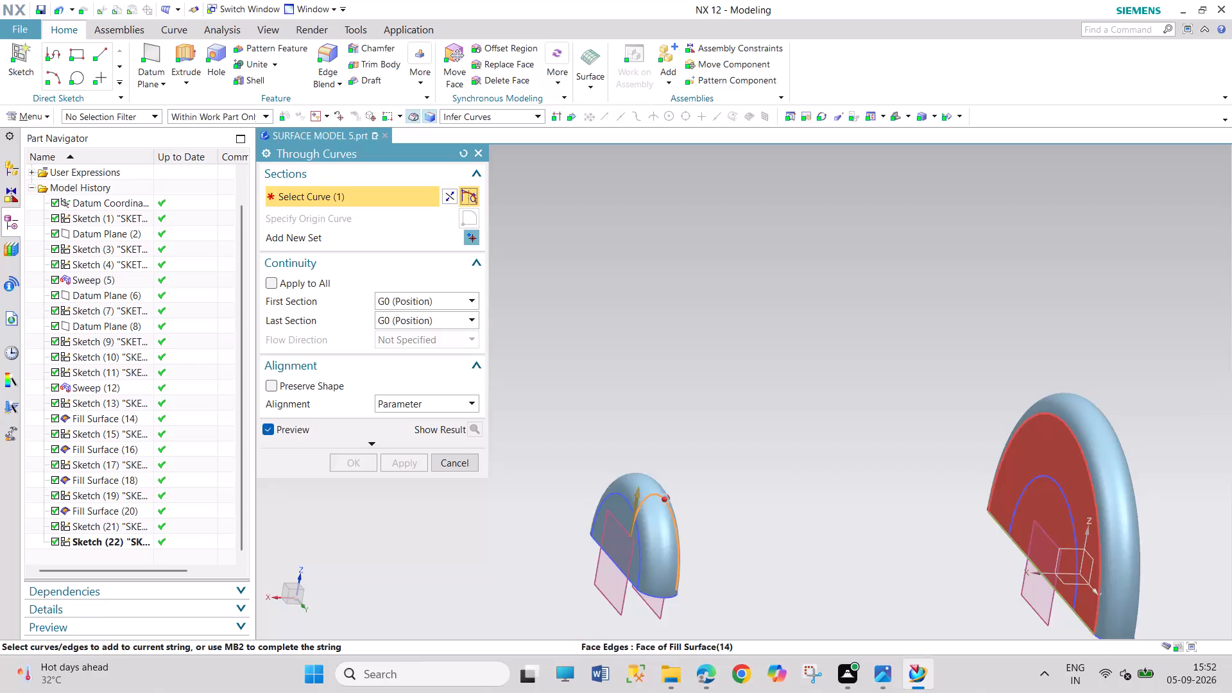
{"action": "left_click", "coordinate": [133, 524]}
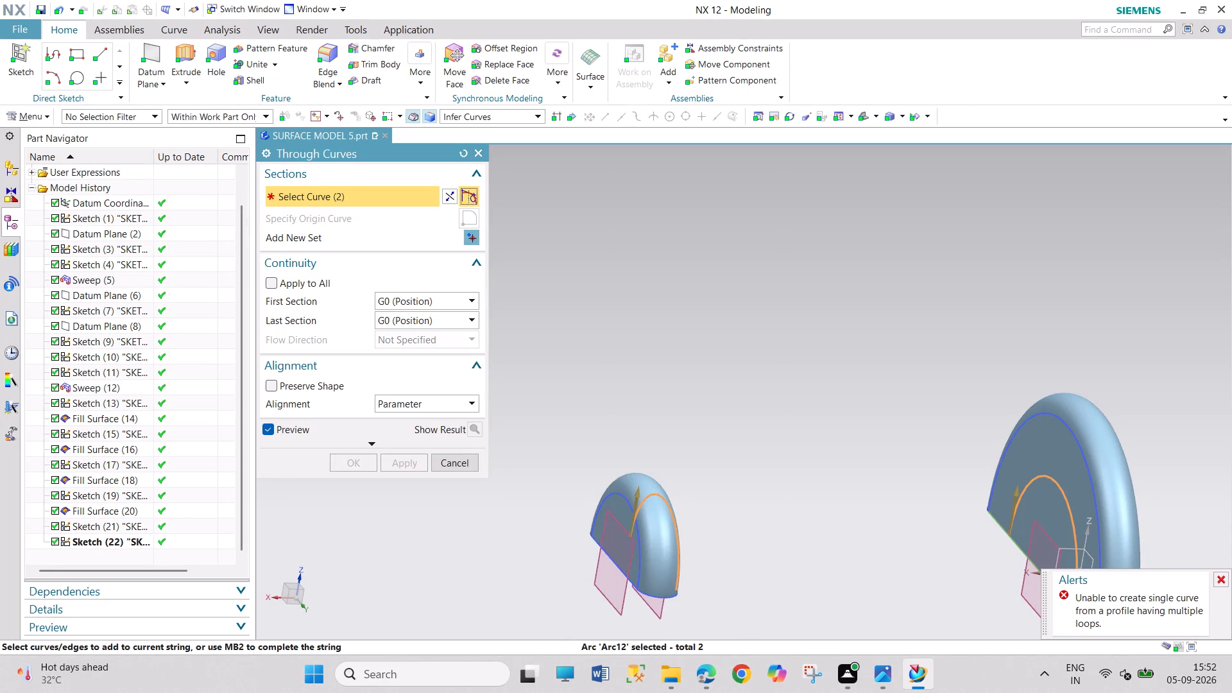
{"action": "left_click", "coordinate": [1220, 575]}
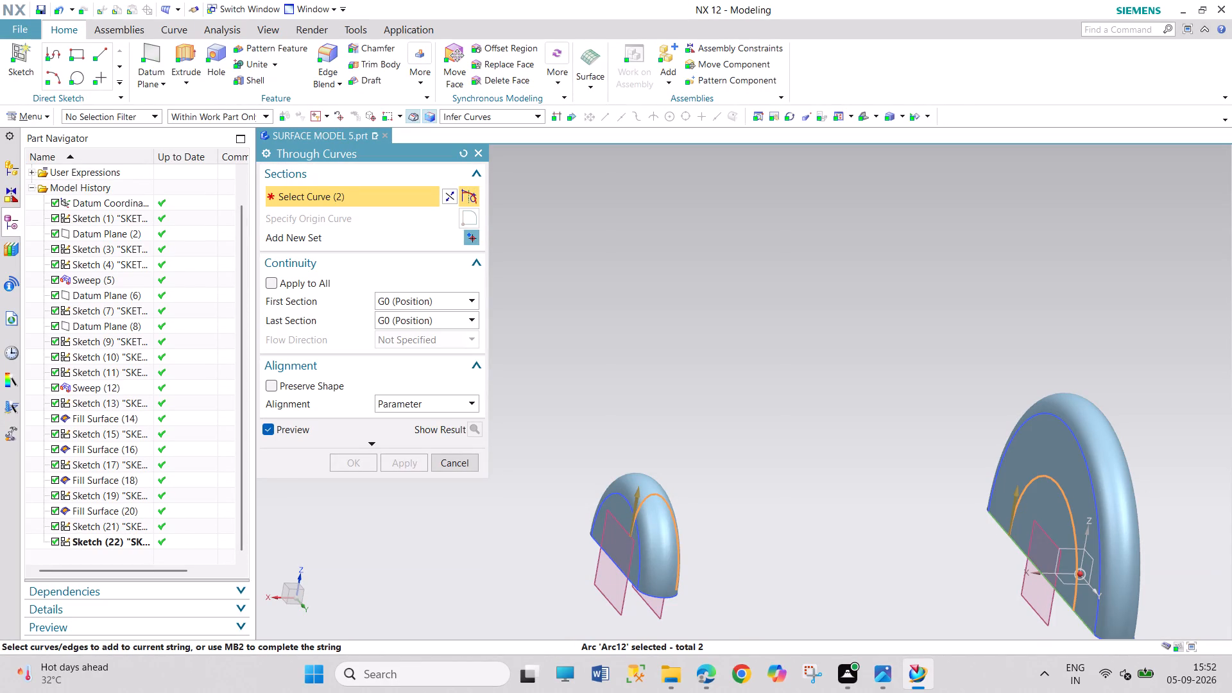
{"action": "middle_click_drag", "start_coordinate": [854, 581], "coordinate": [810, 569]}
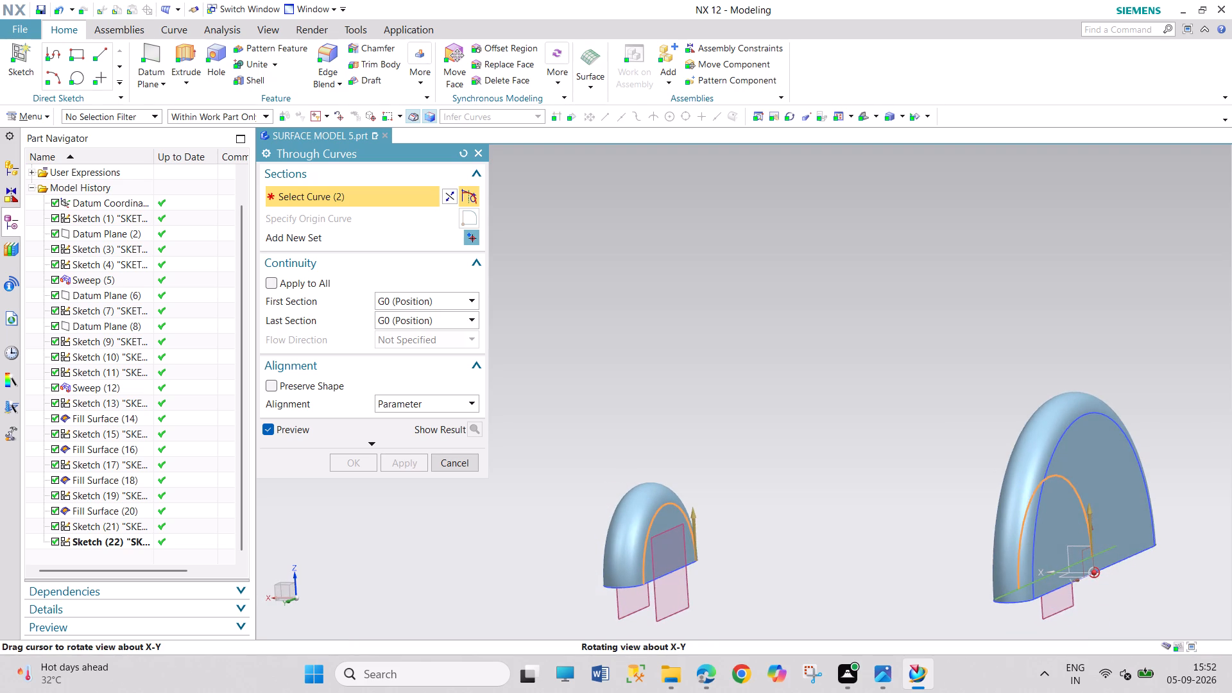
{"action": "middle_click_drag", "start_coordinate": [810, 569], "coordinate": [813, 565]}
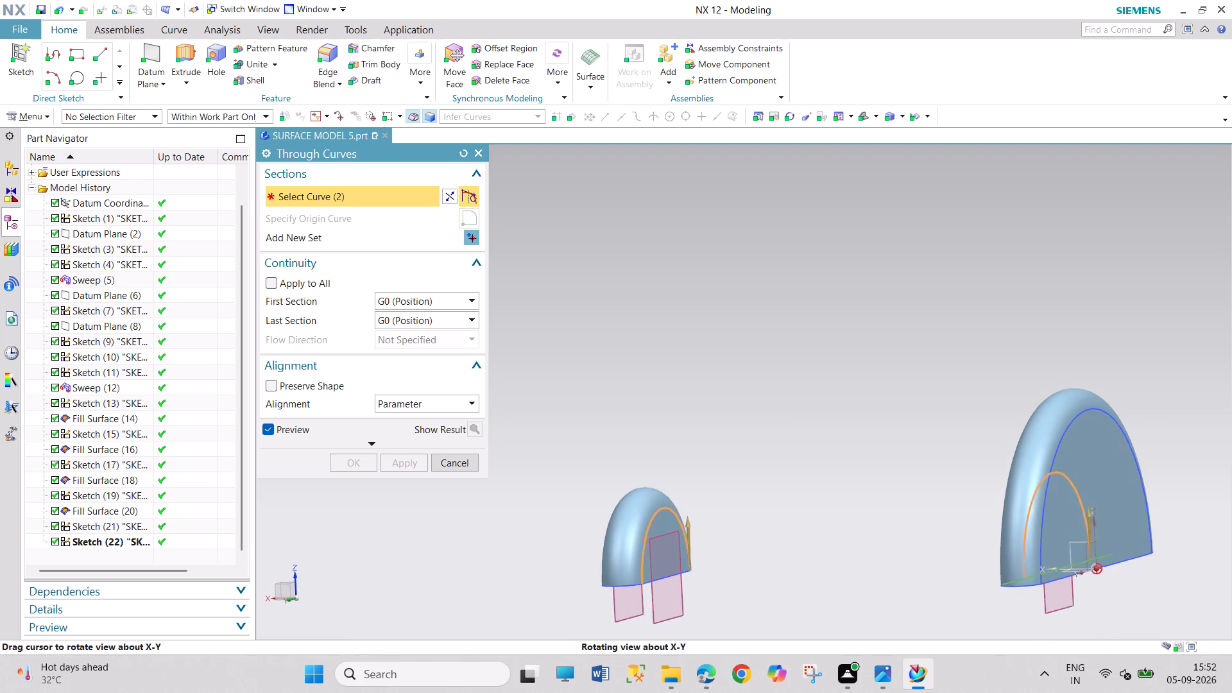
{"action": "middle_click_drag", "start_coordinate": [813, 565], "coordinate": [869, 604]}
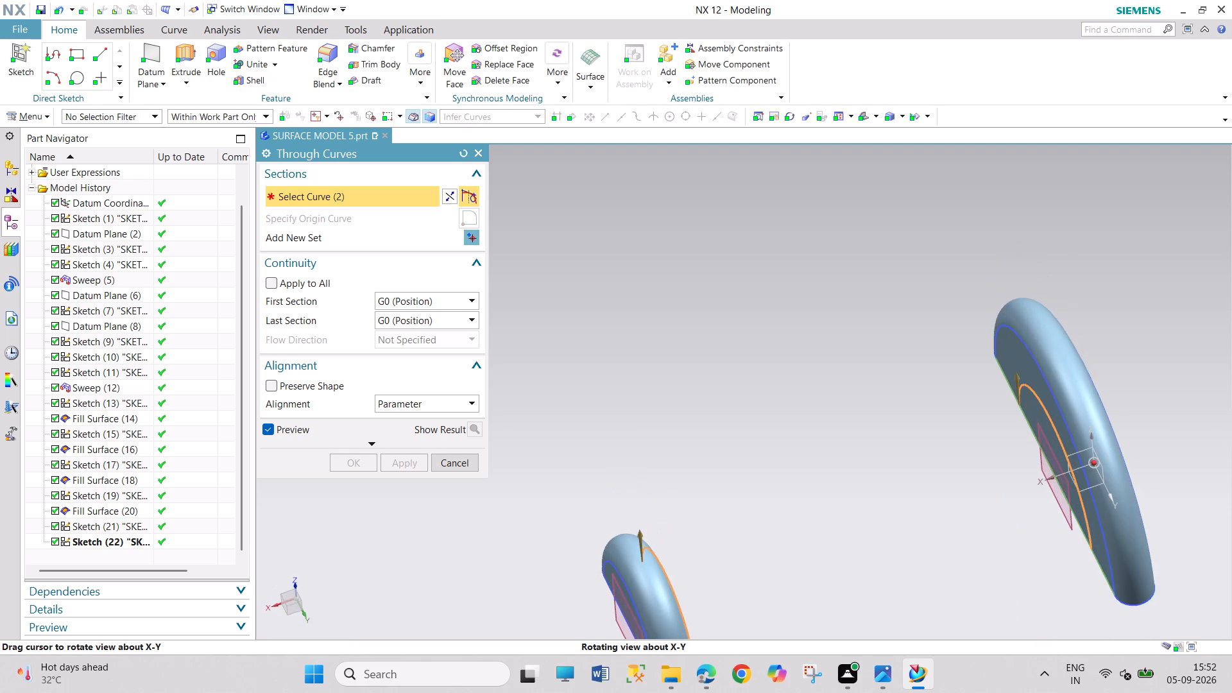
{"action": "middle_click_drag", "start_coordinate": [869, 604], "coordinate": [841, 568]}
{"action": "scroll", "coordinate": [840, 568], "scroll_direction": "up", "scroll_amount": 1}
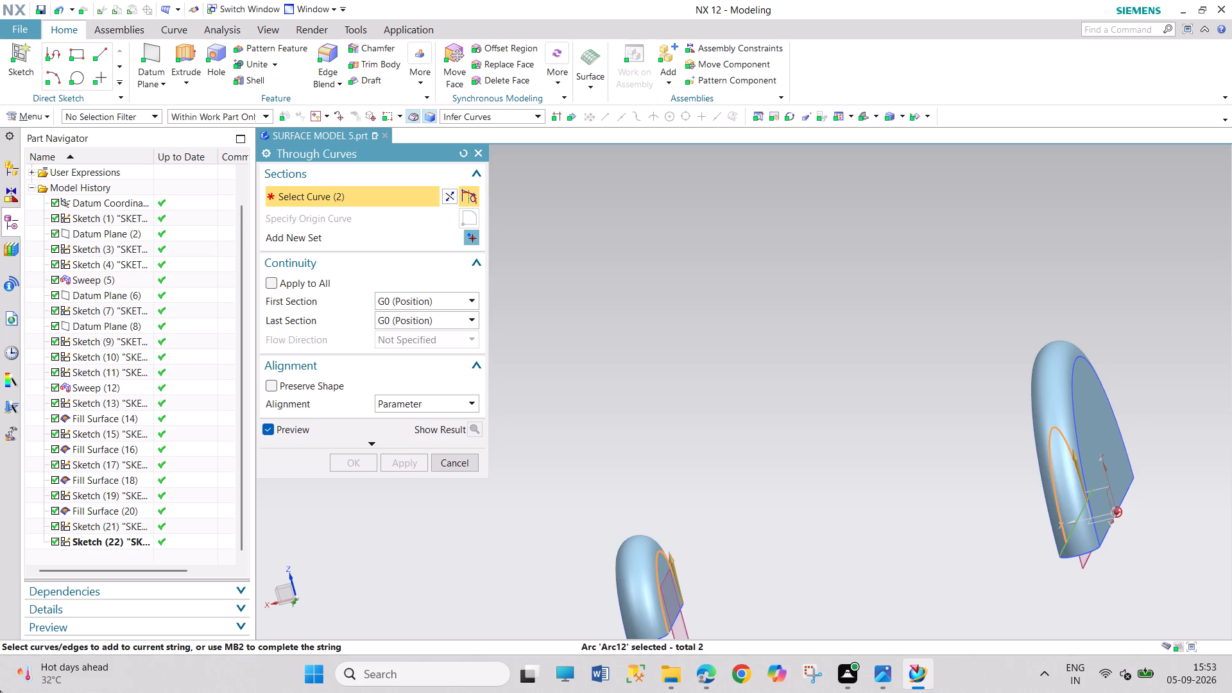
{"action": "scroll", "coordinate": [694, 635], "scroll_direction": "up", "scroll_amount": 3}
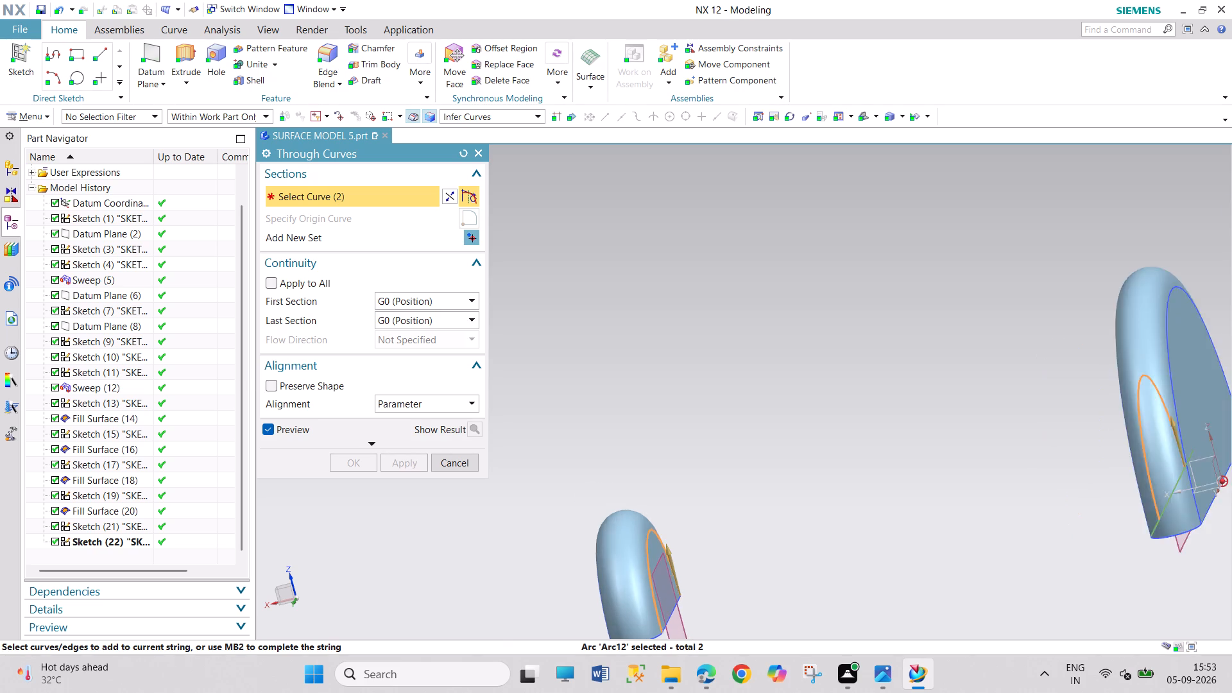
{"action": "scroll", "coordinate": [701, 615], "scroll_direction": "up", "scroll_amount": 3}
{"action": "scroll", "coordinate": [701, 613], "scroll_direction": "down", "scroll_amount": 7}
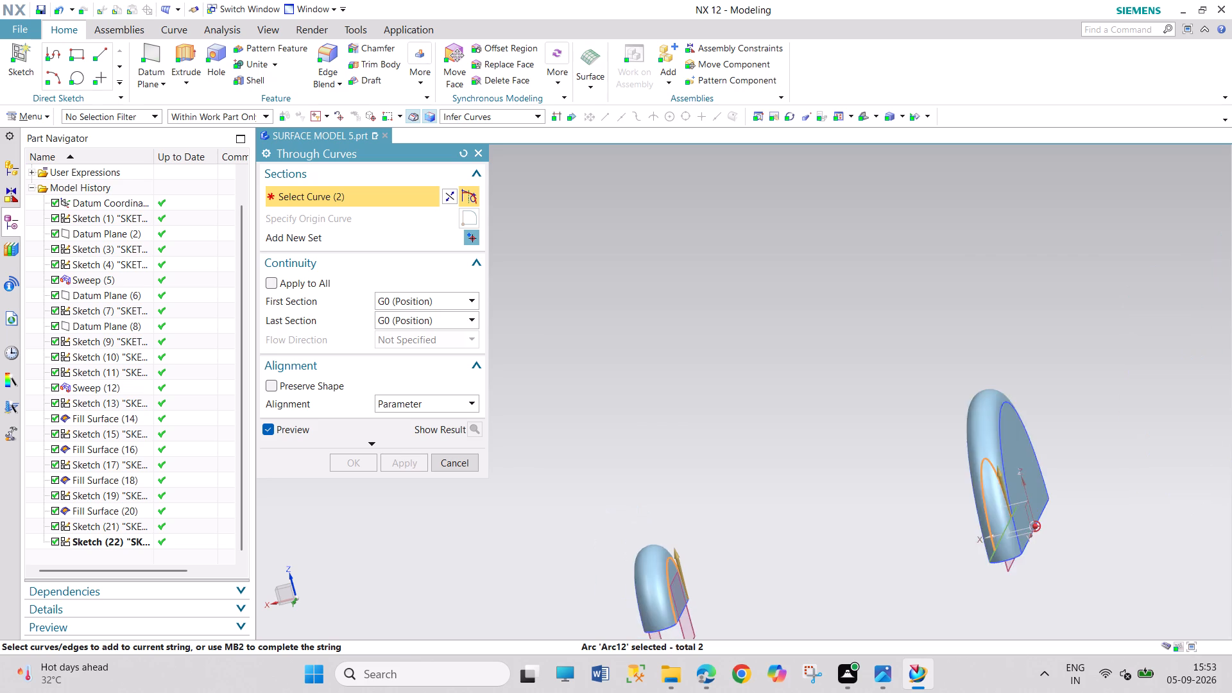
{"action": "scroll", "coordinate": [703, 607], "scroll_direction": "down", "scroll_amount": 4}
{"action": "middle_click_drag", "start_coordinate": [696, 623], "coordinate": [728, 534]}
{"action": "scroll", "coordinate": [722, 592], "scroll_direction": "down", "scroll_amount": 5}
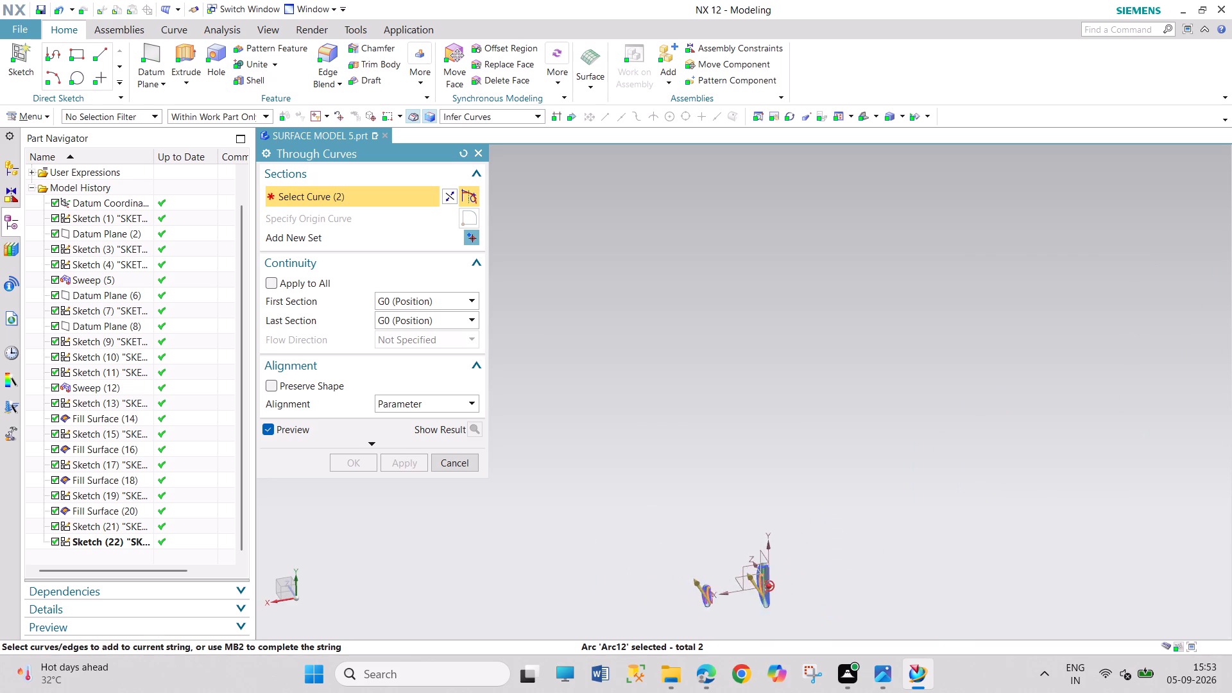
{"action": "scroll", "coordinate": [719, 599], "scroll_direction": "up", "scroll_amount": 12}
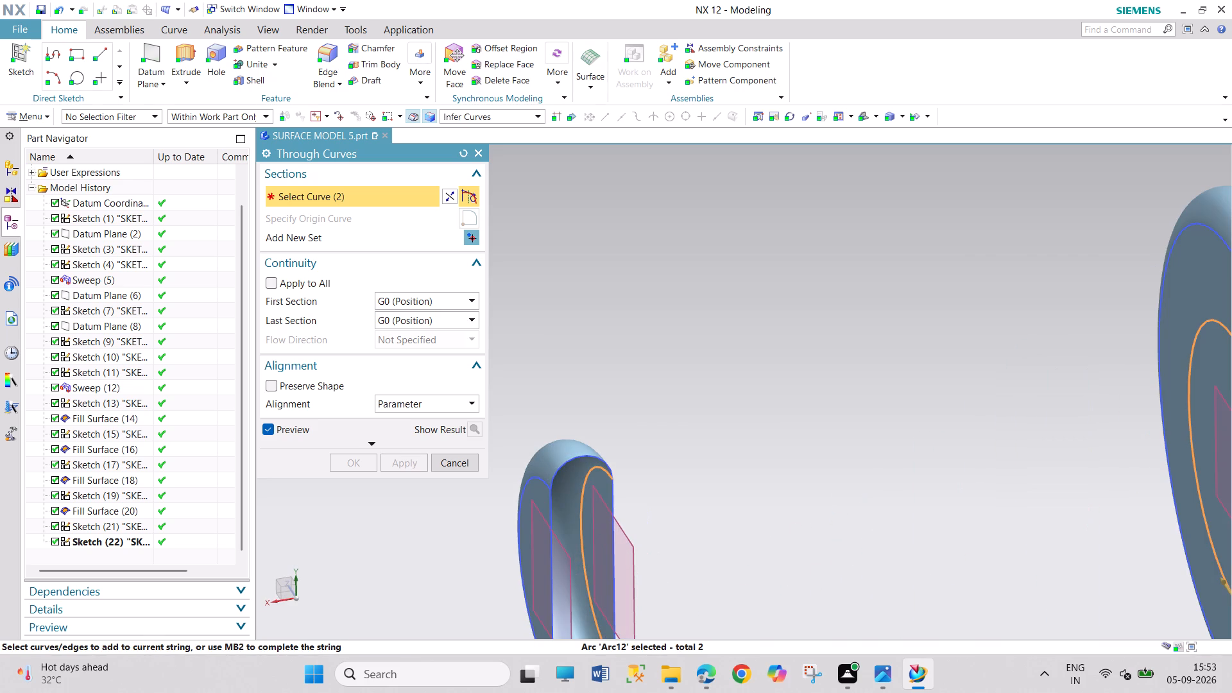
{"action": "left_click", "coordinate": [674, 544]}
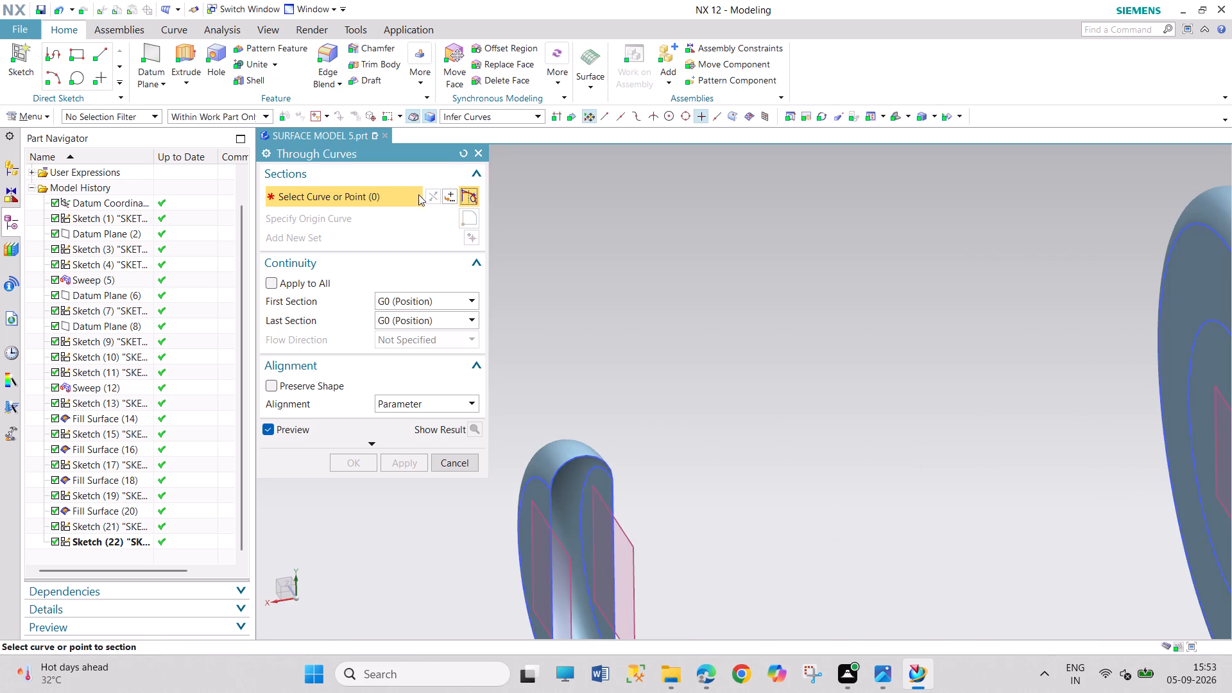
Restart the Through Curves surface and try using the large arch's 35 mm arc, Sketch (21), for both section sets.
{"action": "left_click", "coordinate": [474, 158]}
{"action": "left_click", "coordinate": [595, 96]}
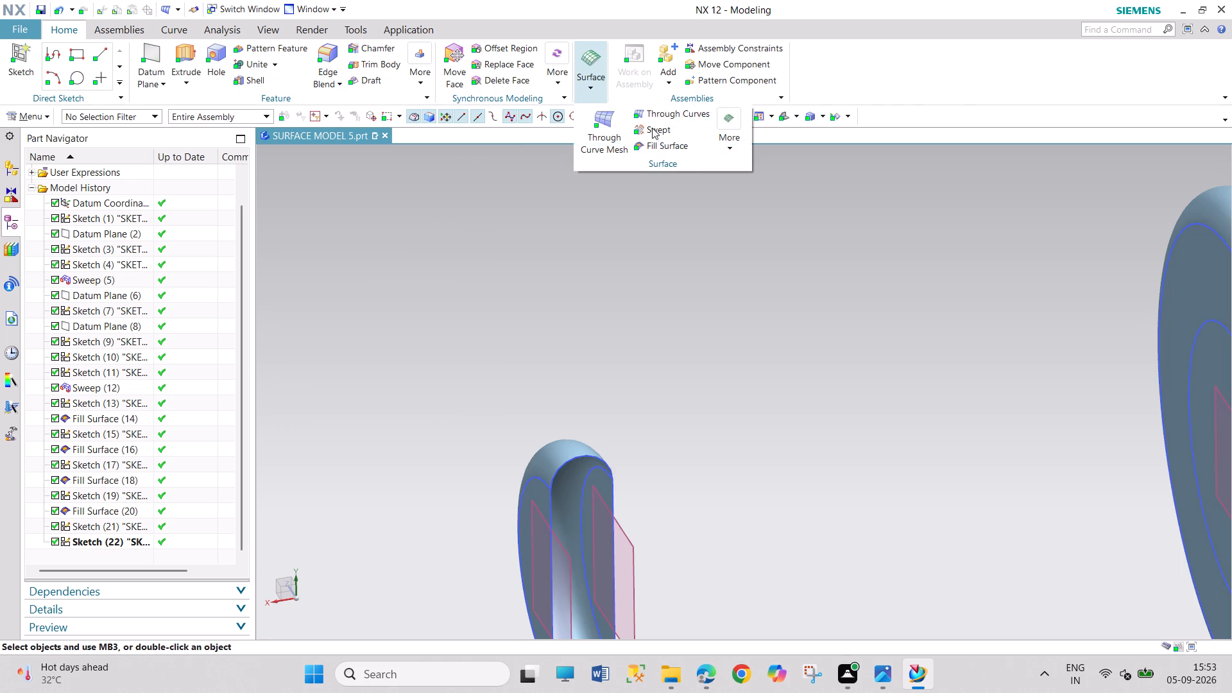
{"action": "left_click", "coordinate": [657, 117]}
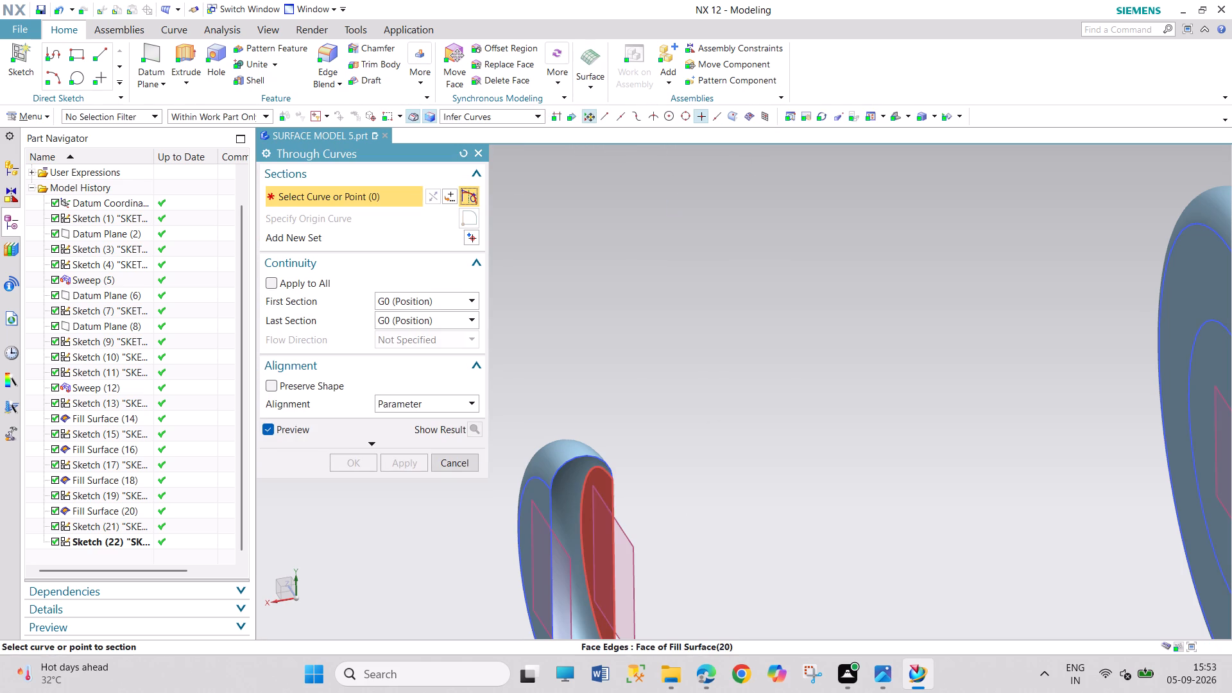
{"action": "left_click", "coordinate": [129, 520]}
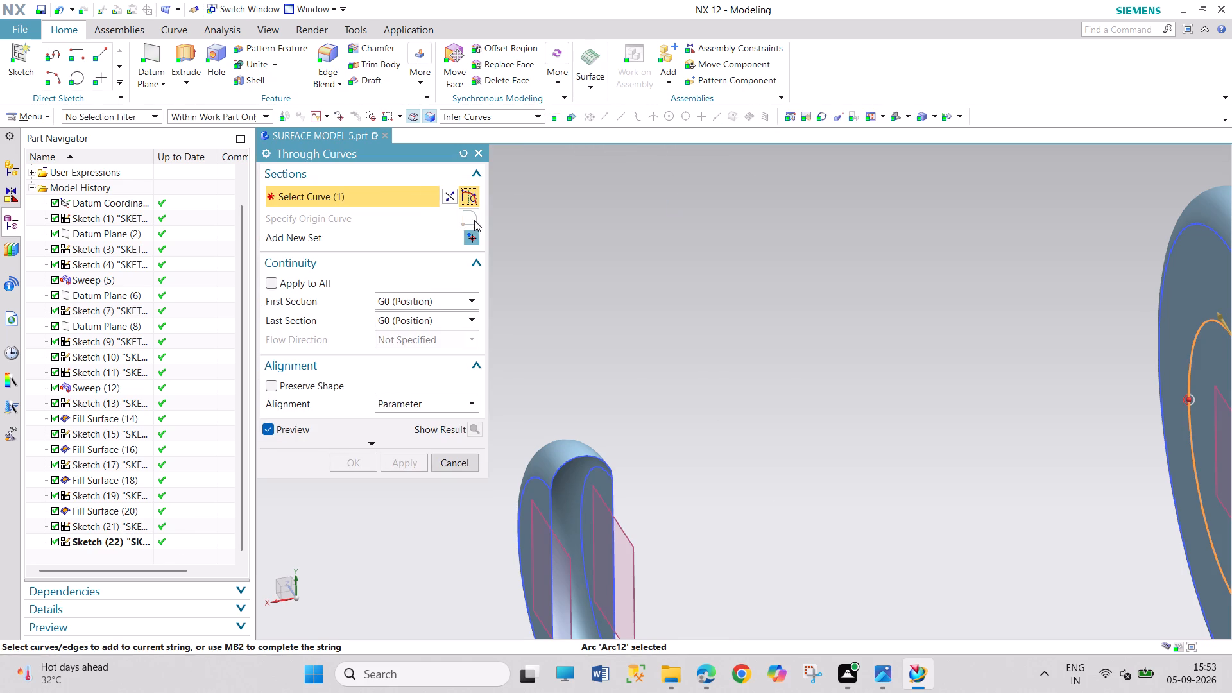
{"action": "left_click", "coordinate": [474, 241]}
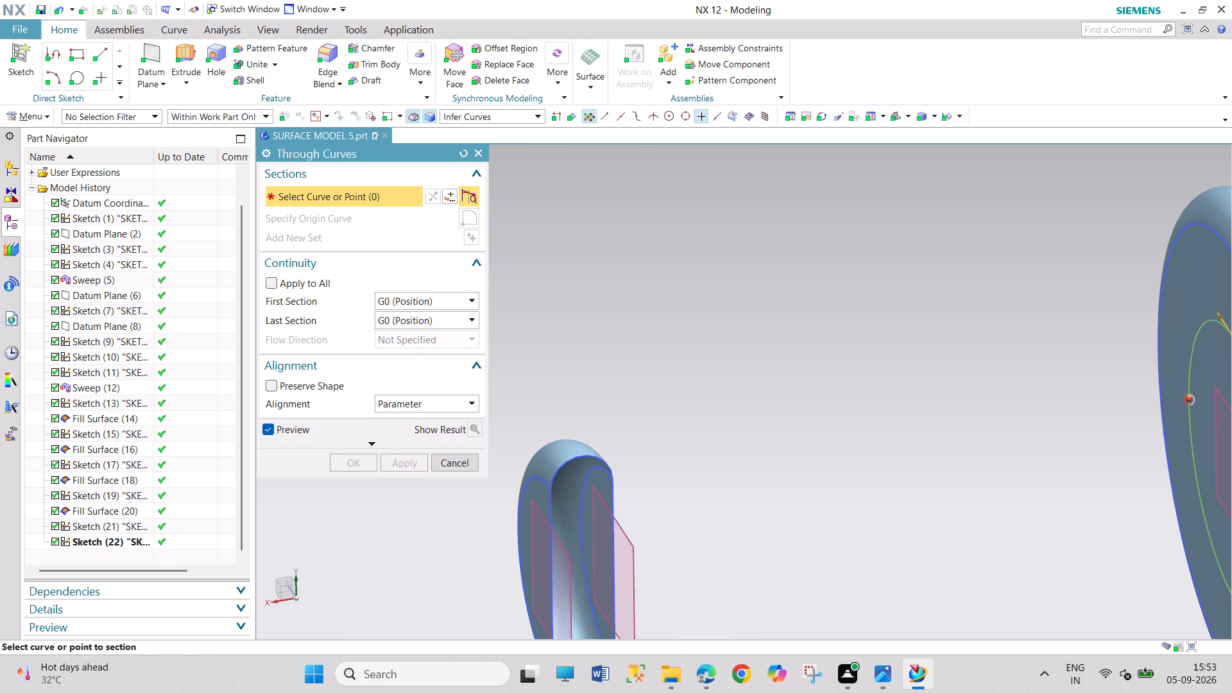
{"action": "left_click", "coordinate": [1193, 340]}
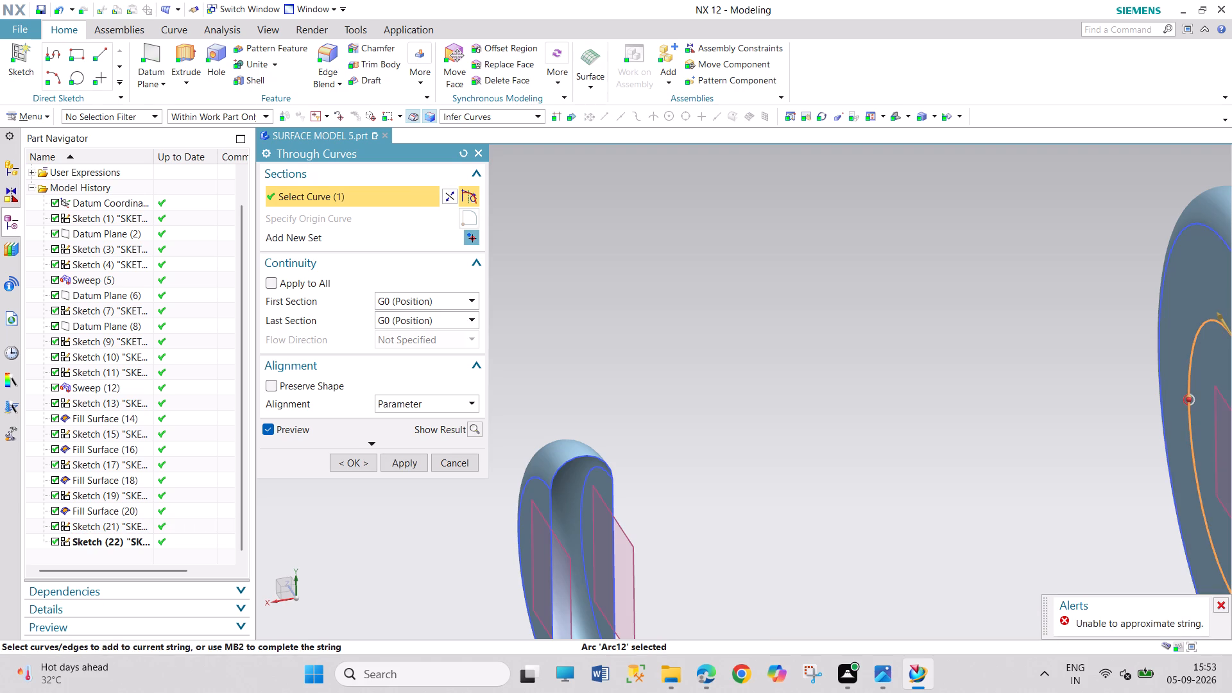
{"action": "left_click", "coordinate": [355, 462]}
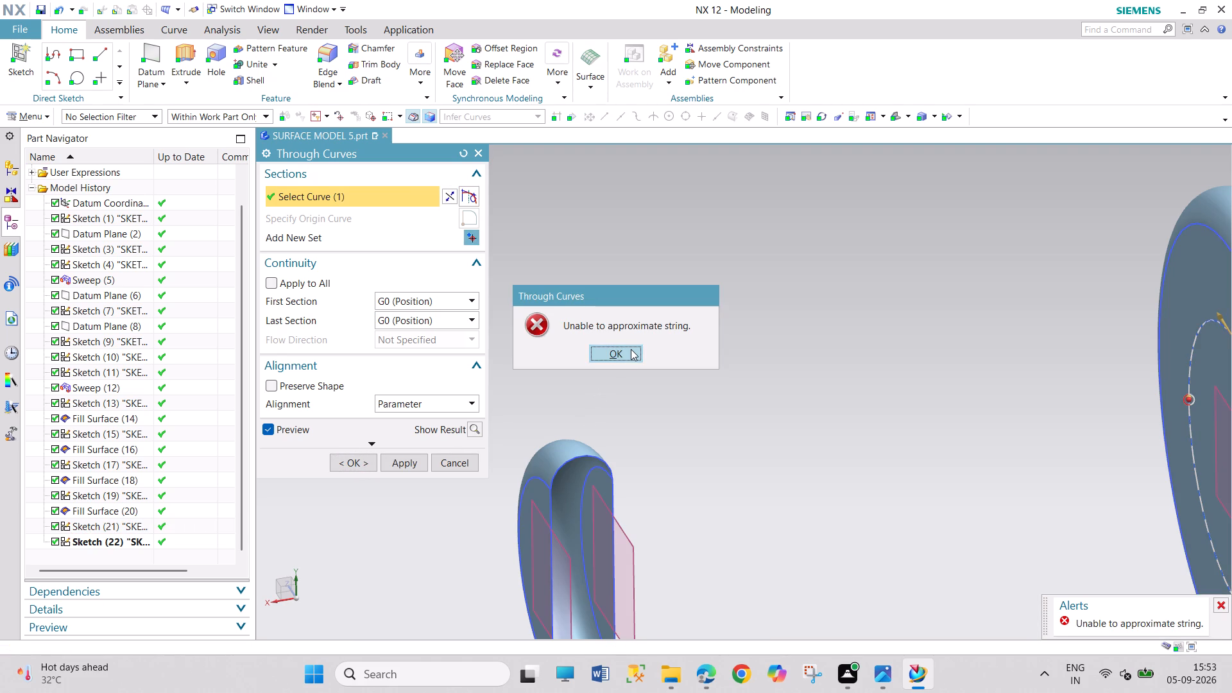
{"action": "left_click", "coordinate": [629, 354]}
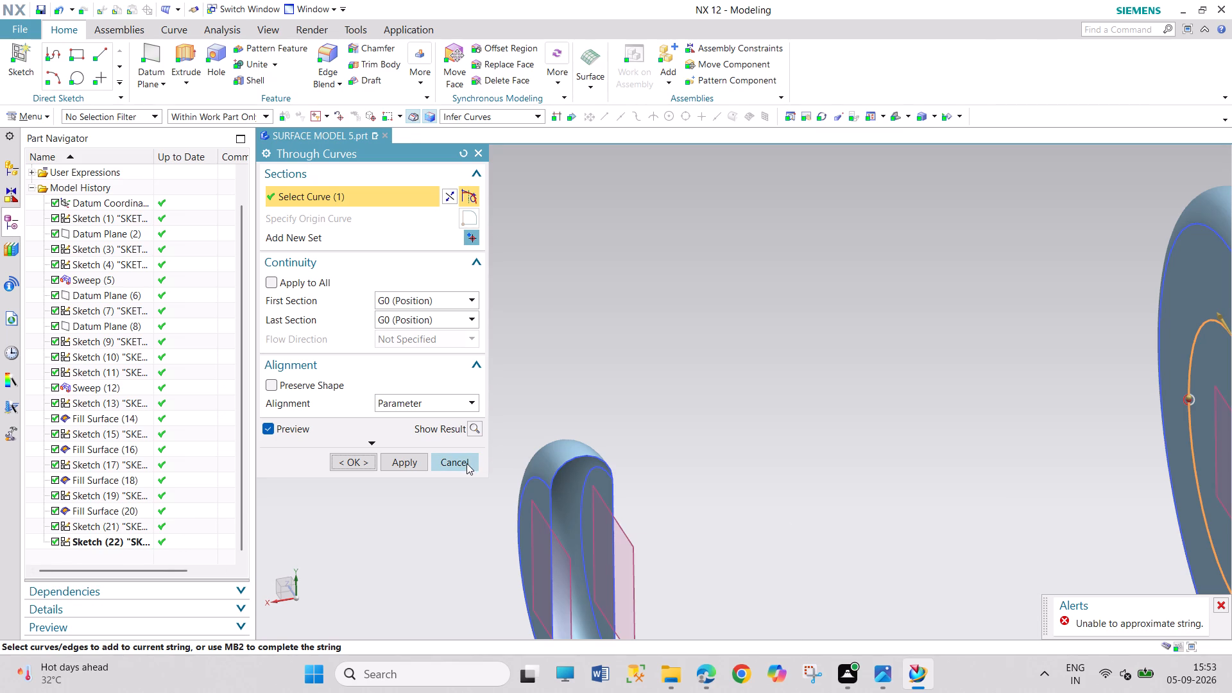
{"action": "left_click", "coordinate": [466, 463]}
Reopen the large arch's arc sketch, Sketch (21), with rollback to check it, and finish the sketch.
{"action": "right_click", "coordinate": [123, 523]}
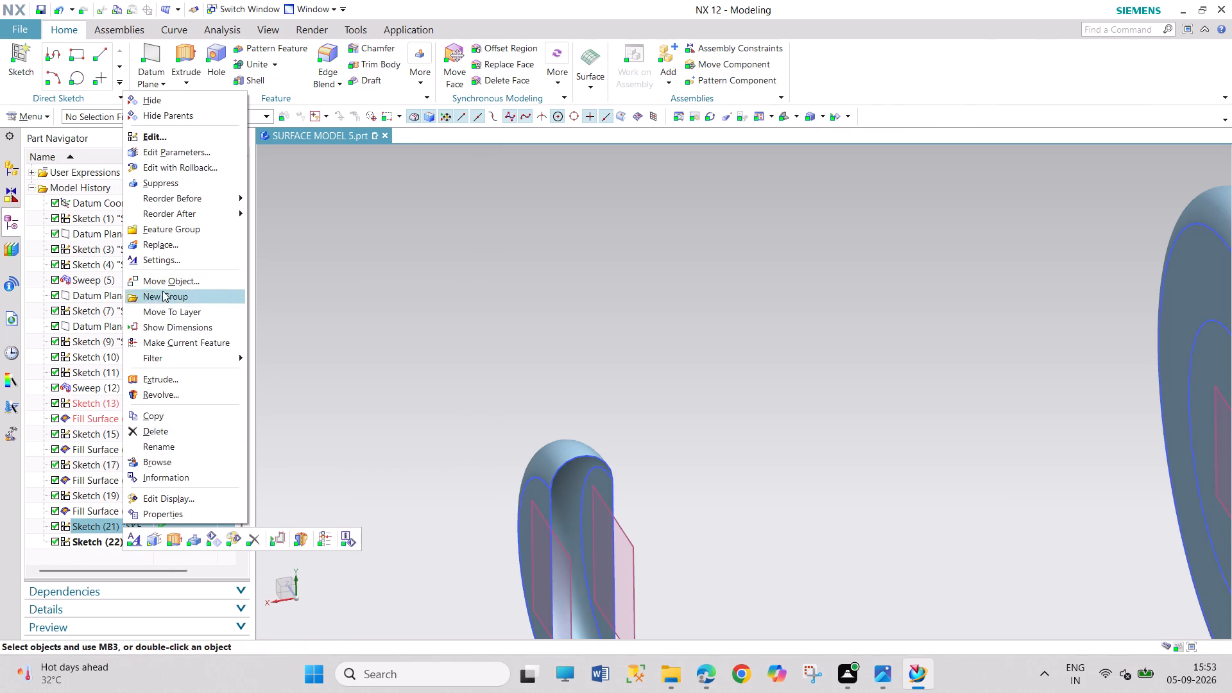
{"action": "left_click", "coordinate": [187, 169]}
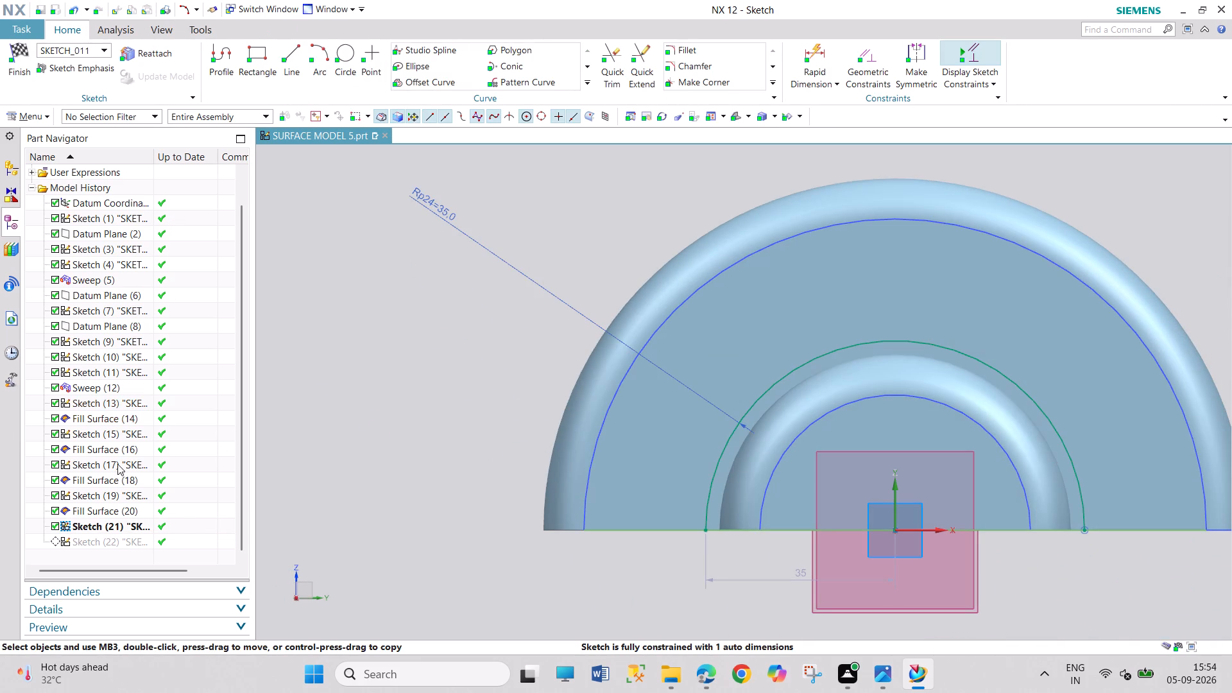
{"action": "right_click", "coordinate": [106, 537]}
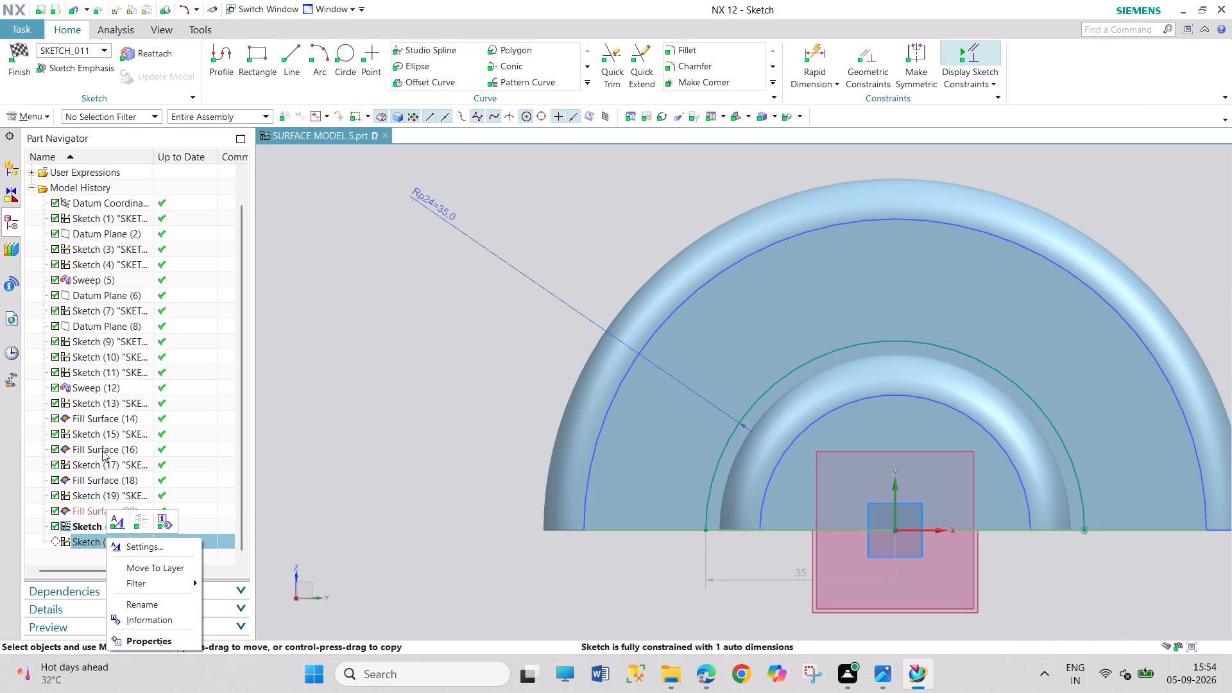
{"action": "left_click", "coordinate": [21, 62]}
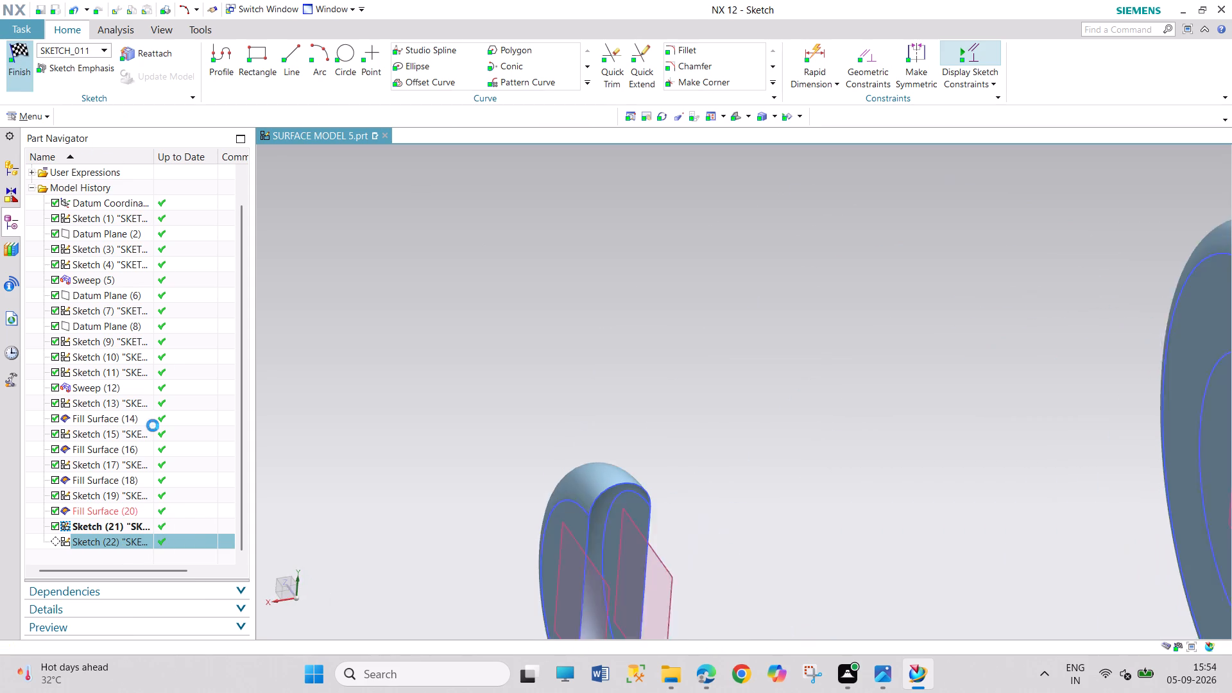
Edit Sketch (22) on the small arch, move its radial dimension outside the arc, set the radius to 24 mm, and finish the sketch.
{"action": "right_click", "coordinate": [131, 542]}
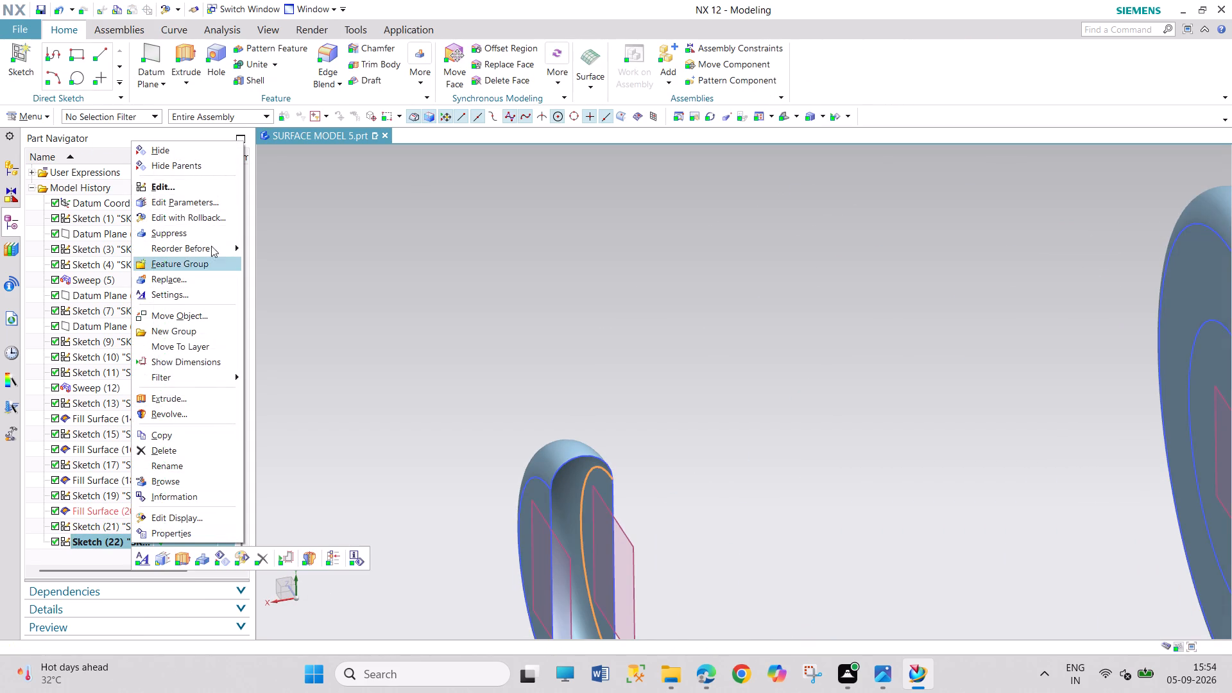
{"action": "left_click", "coordinate": [216, 214]}
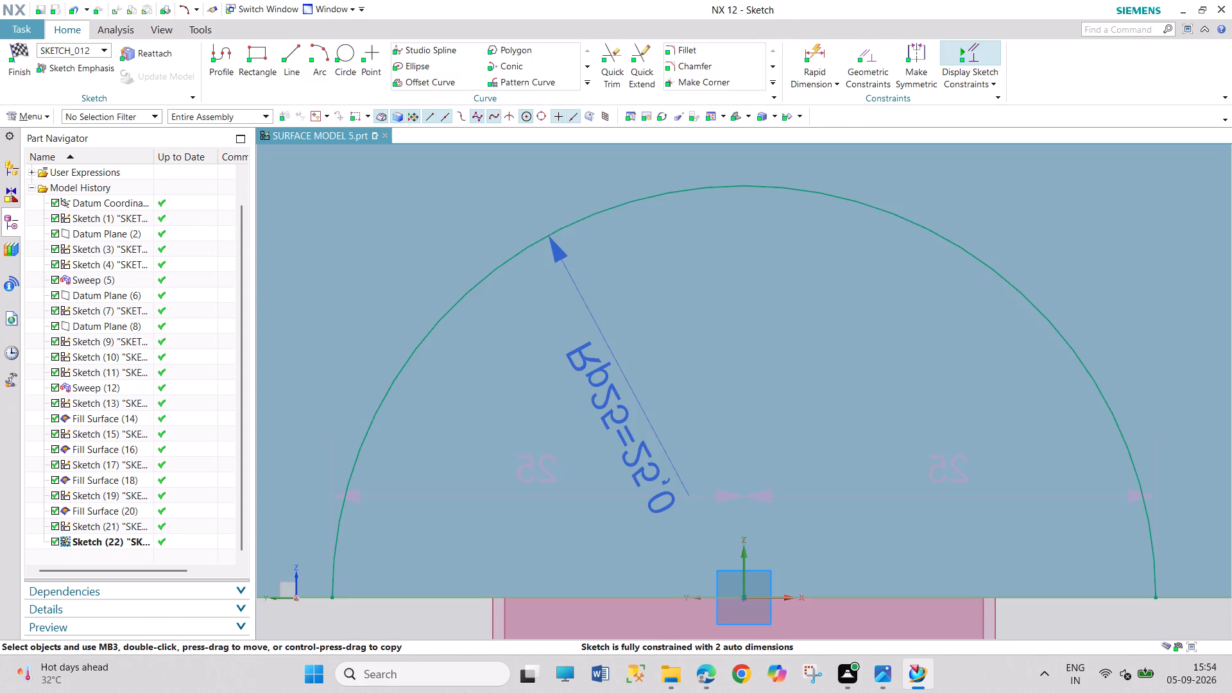
{"action": "left_click_drag", "start_coordinate": [663, 404], "coordinate": [364, 282]}
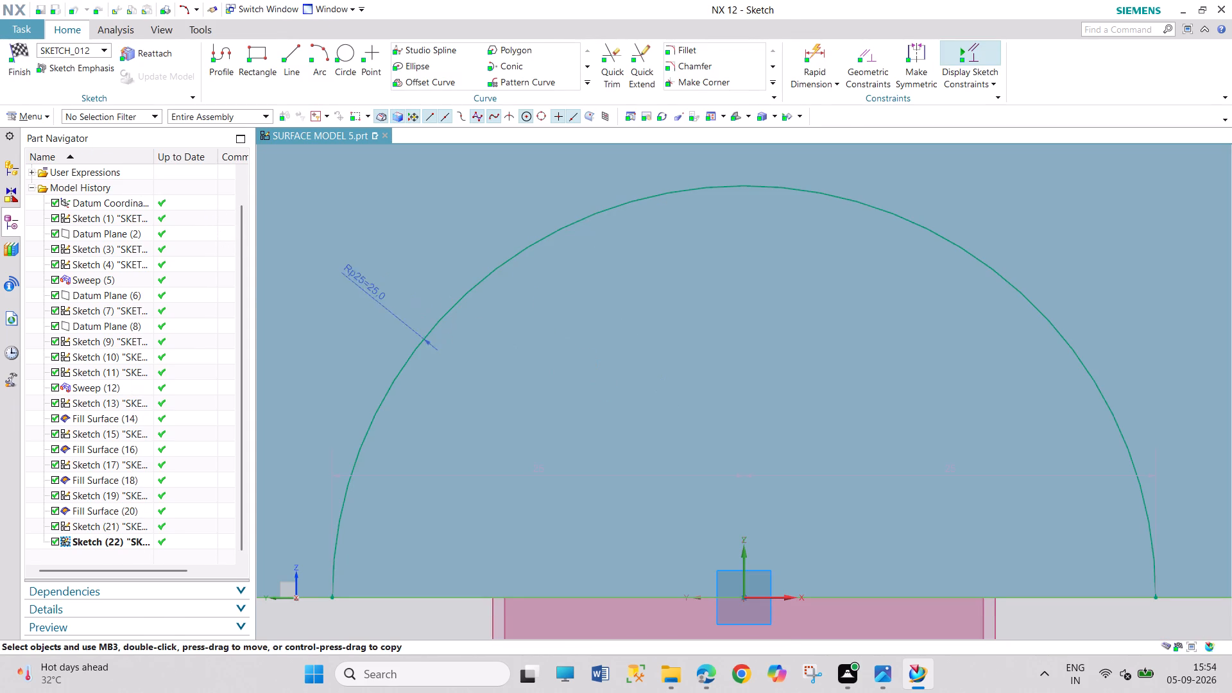
{"action": "double_click", "coordinate": [370, 290]}
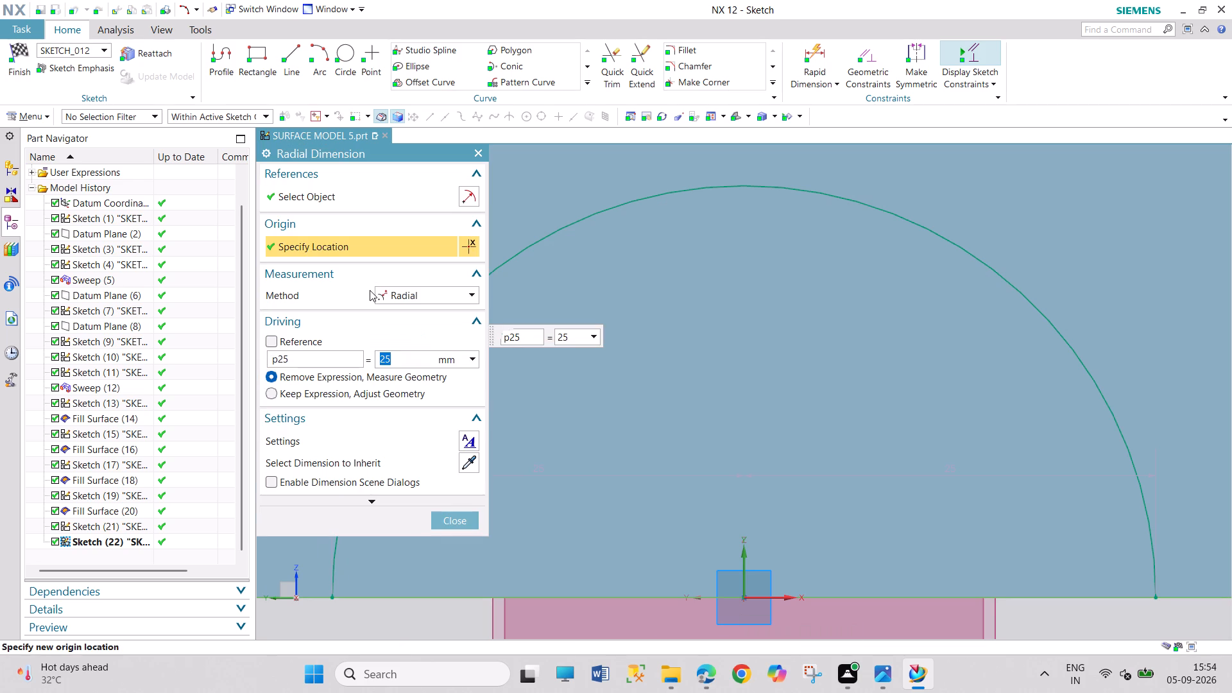
{"action": "type", "text": "24"}
{"action": "key", "text": "Return"}
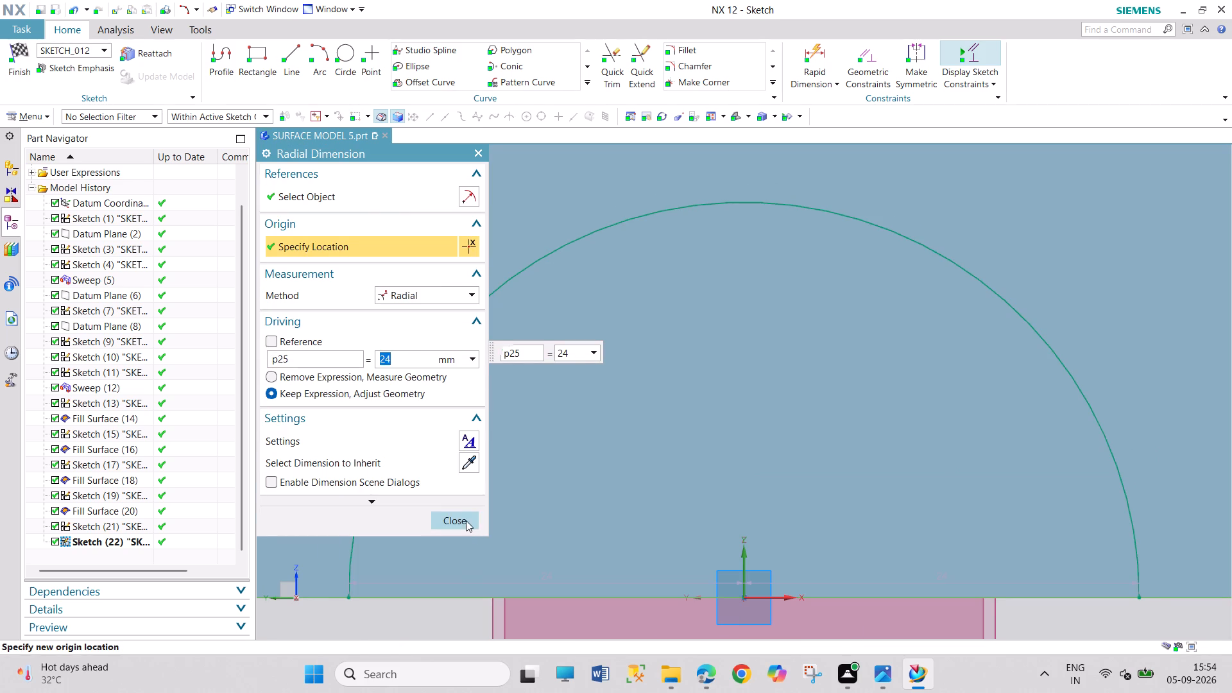
{"action": "left_click", "coordinate": [466, 520]}
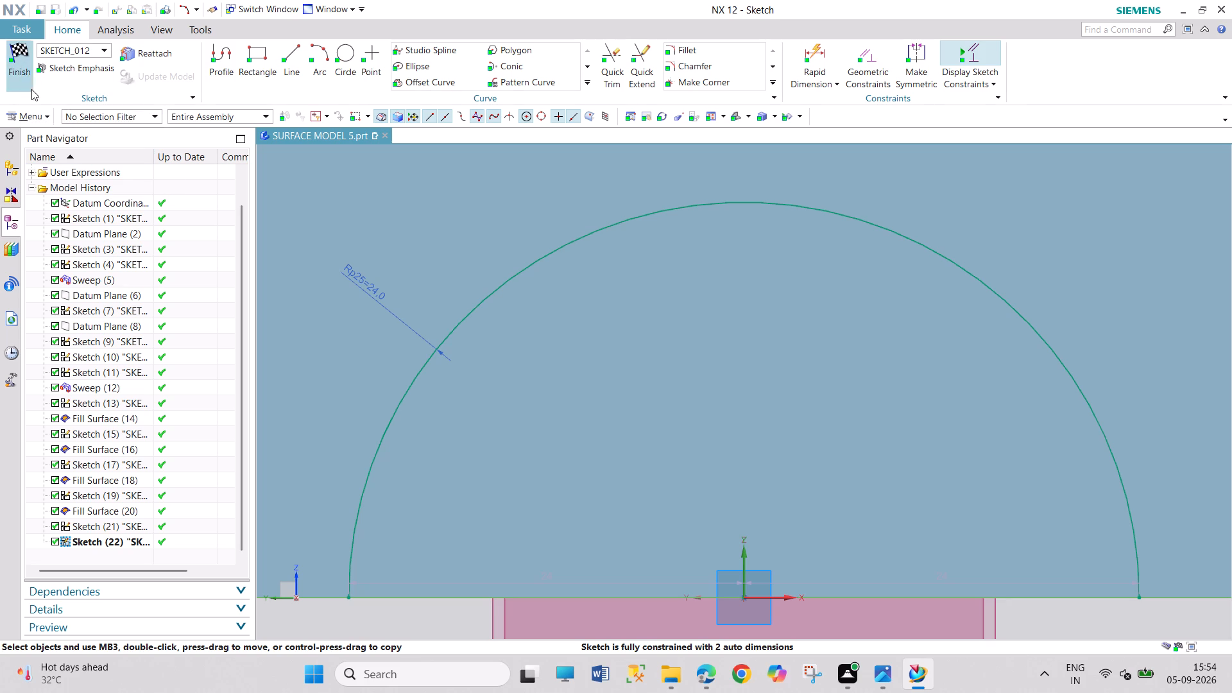
{"action": "left_click", "coordinate": [24, 68]}
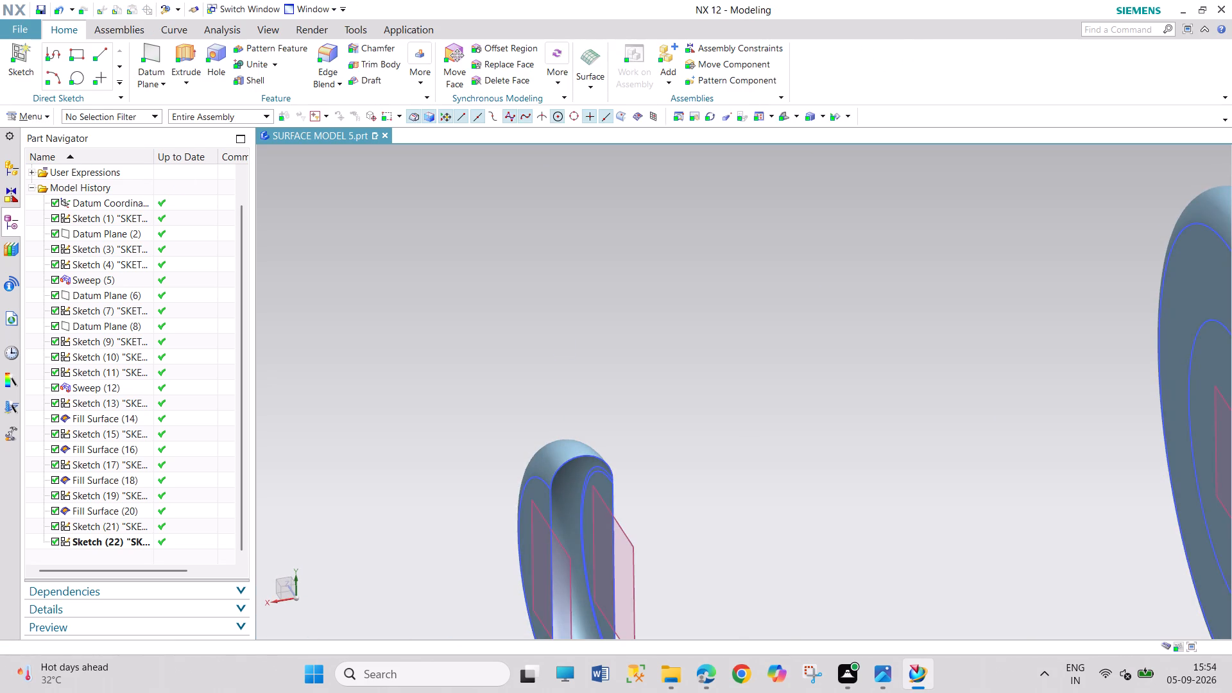
{"action": "middle_click", "coordinate": [672, 433]}
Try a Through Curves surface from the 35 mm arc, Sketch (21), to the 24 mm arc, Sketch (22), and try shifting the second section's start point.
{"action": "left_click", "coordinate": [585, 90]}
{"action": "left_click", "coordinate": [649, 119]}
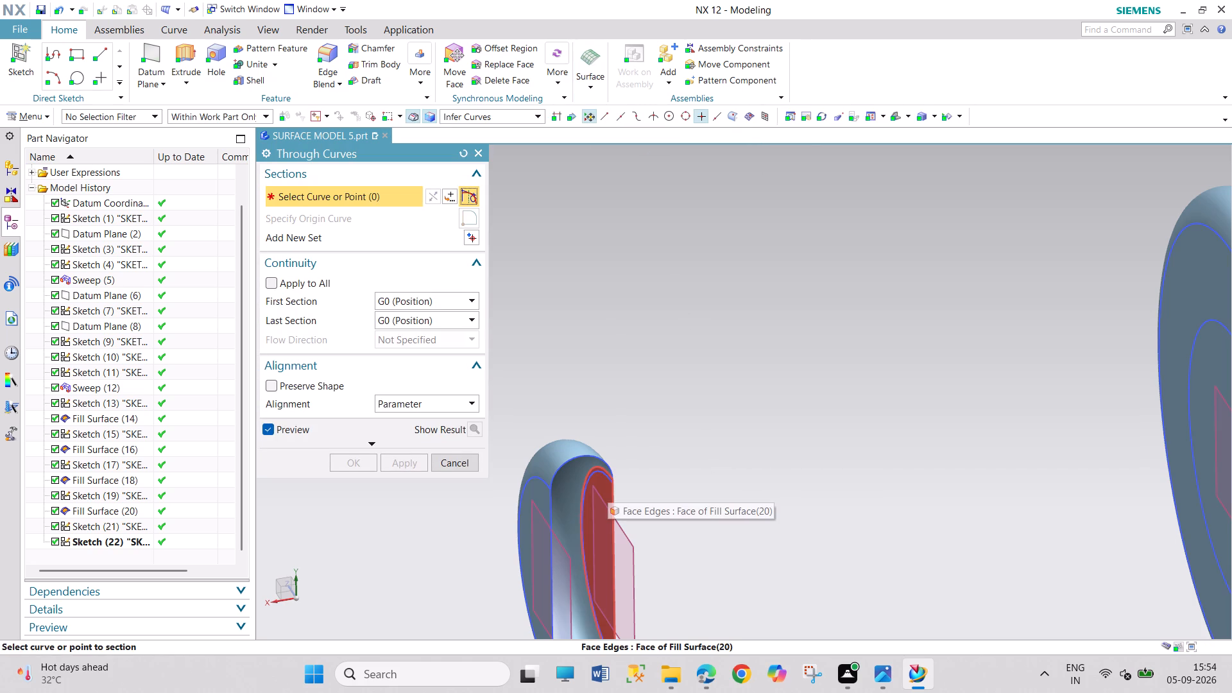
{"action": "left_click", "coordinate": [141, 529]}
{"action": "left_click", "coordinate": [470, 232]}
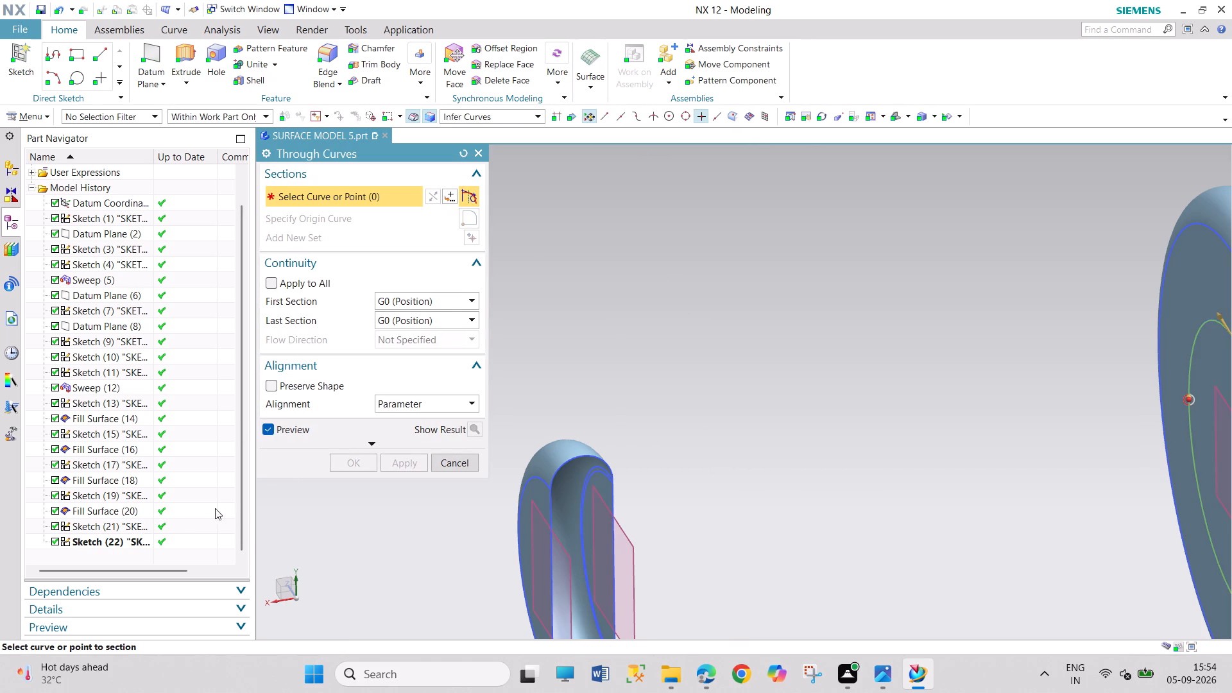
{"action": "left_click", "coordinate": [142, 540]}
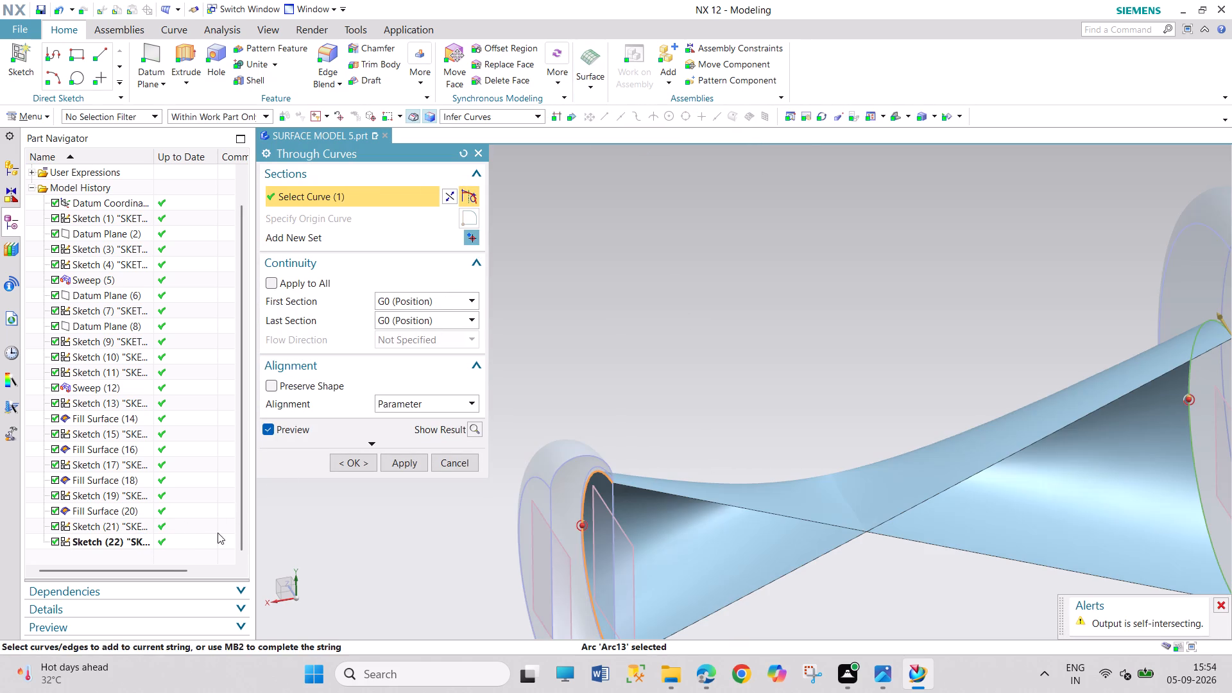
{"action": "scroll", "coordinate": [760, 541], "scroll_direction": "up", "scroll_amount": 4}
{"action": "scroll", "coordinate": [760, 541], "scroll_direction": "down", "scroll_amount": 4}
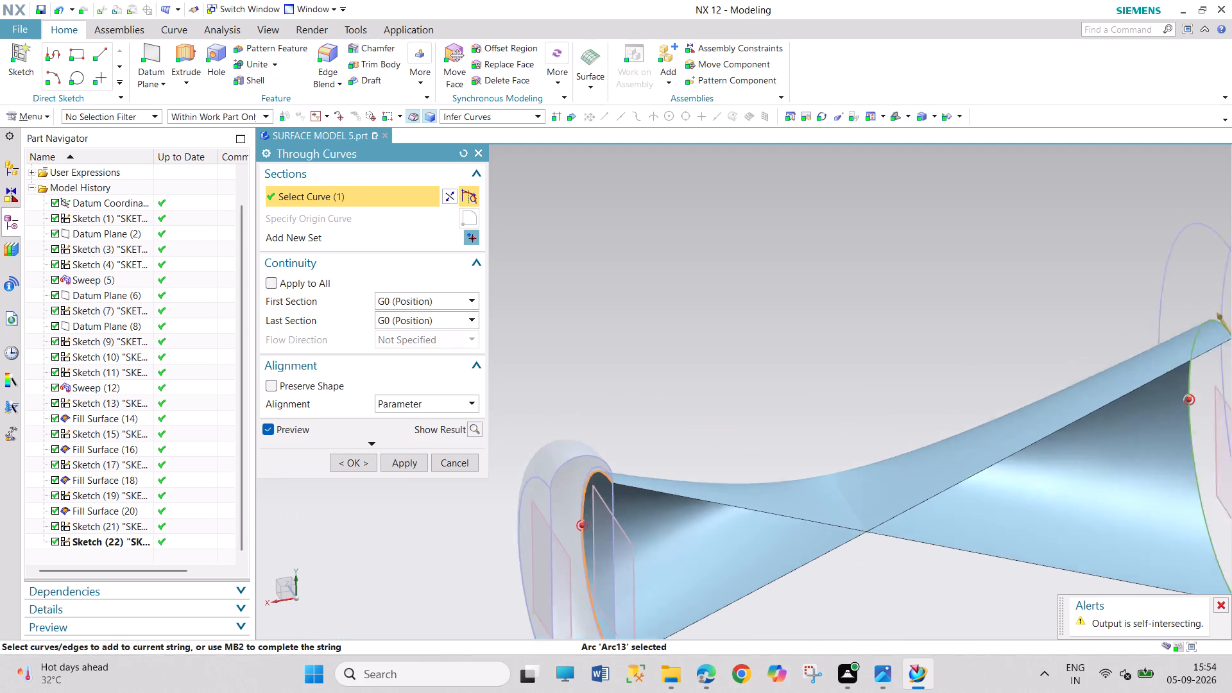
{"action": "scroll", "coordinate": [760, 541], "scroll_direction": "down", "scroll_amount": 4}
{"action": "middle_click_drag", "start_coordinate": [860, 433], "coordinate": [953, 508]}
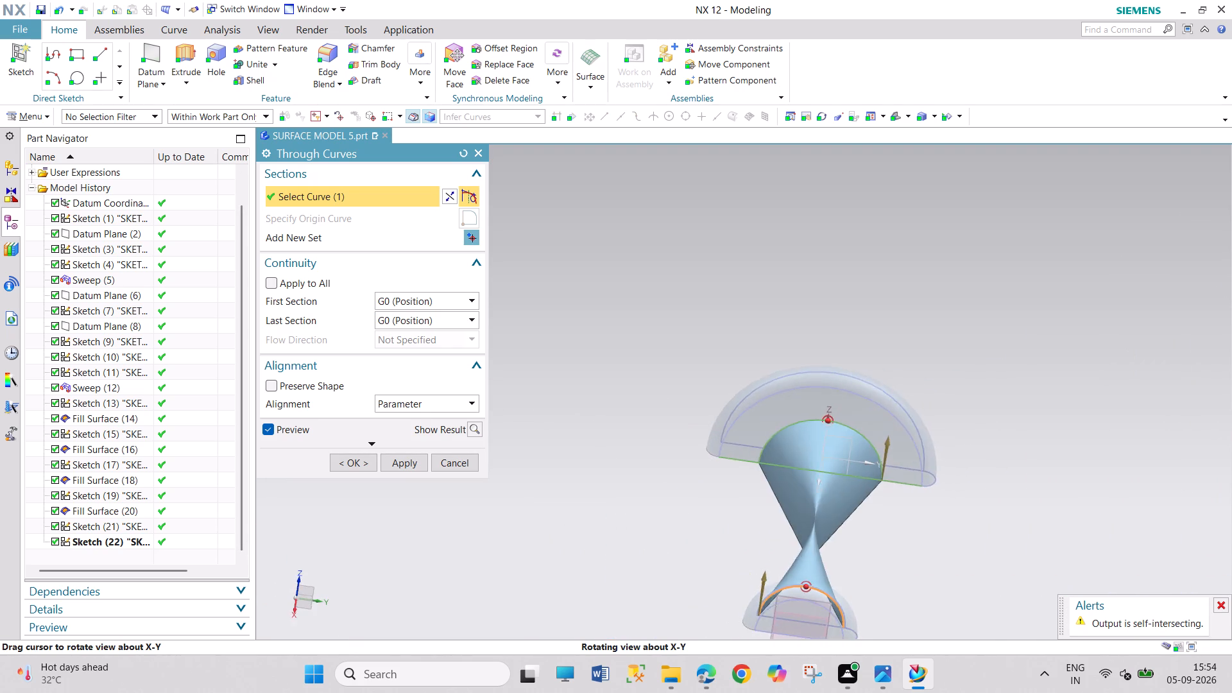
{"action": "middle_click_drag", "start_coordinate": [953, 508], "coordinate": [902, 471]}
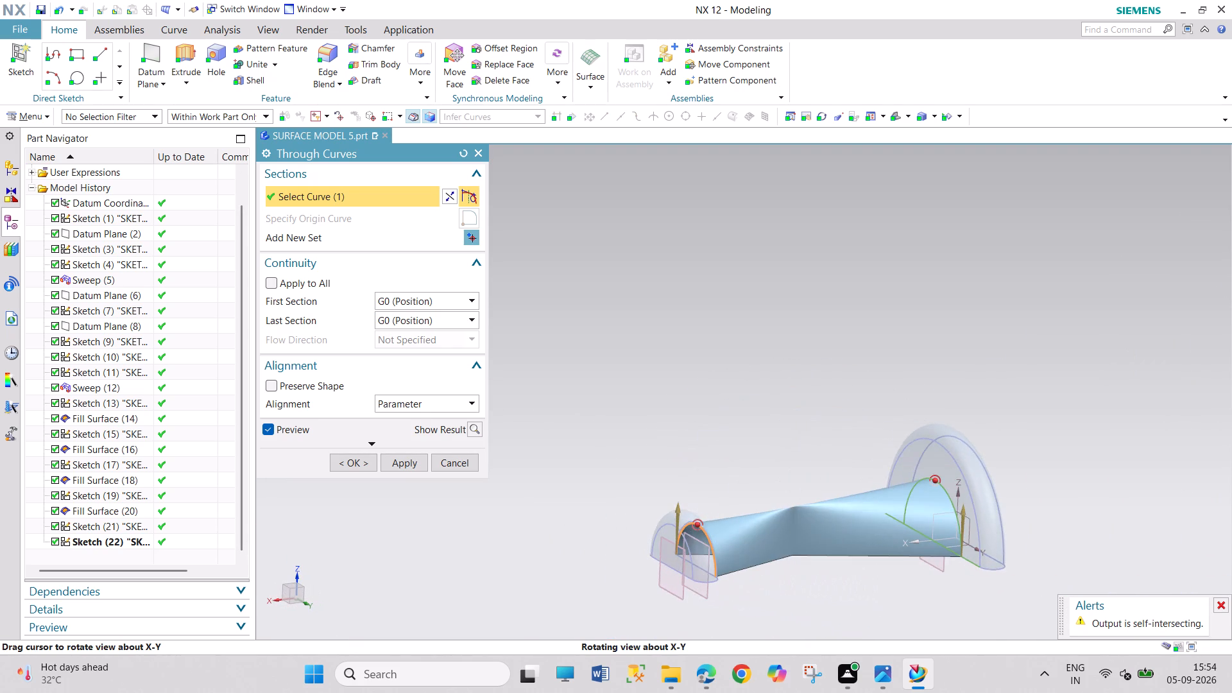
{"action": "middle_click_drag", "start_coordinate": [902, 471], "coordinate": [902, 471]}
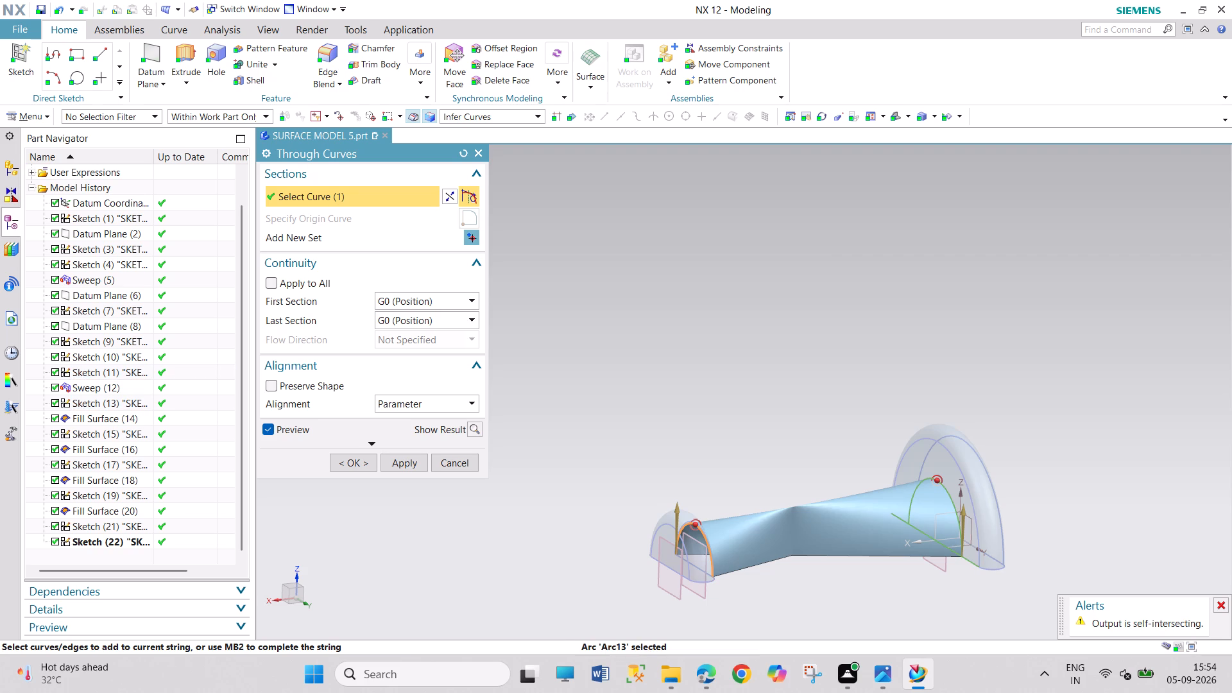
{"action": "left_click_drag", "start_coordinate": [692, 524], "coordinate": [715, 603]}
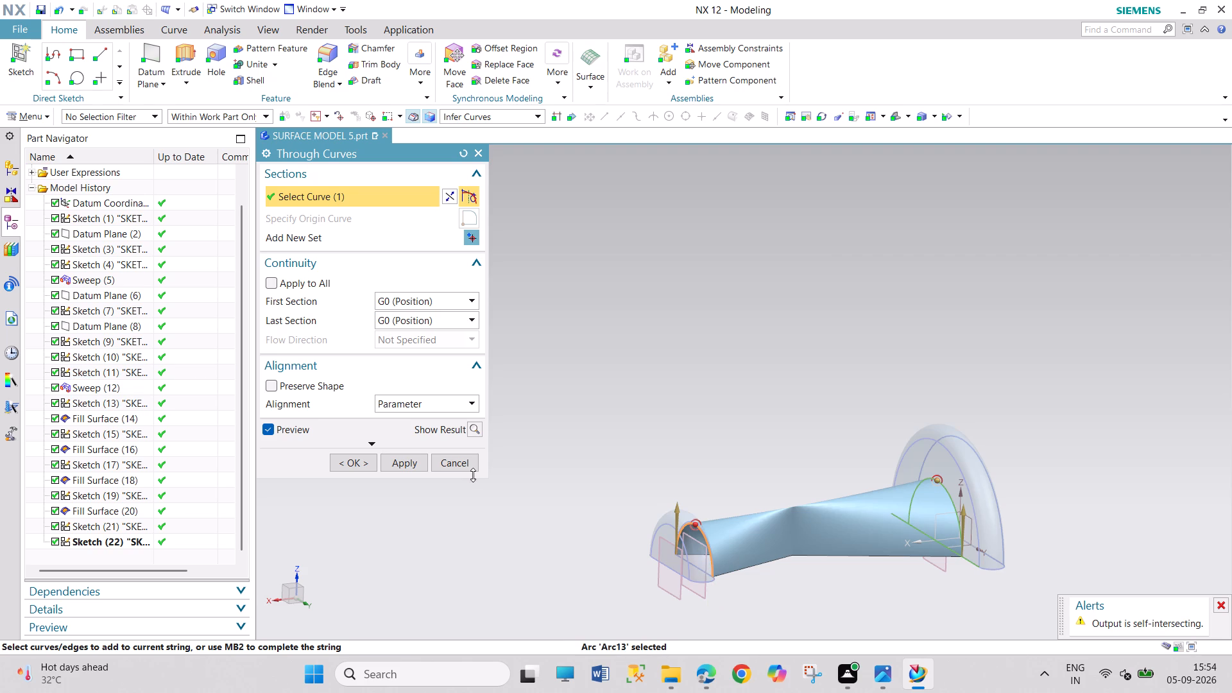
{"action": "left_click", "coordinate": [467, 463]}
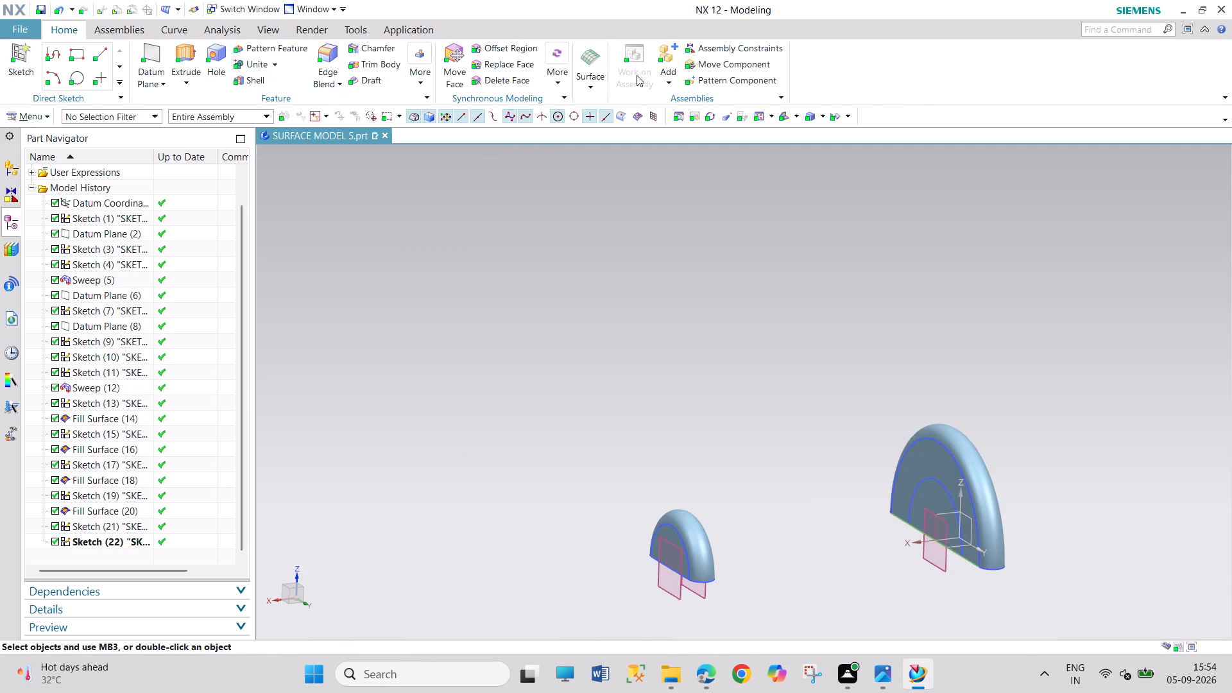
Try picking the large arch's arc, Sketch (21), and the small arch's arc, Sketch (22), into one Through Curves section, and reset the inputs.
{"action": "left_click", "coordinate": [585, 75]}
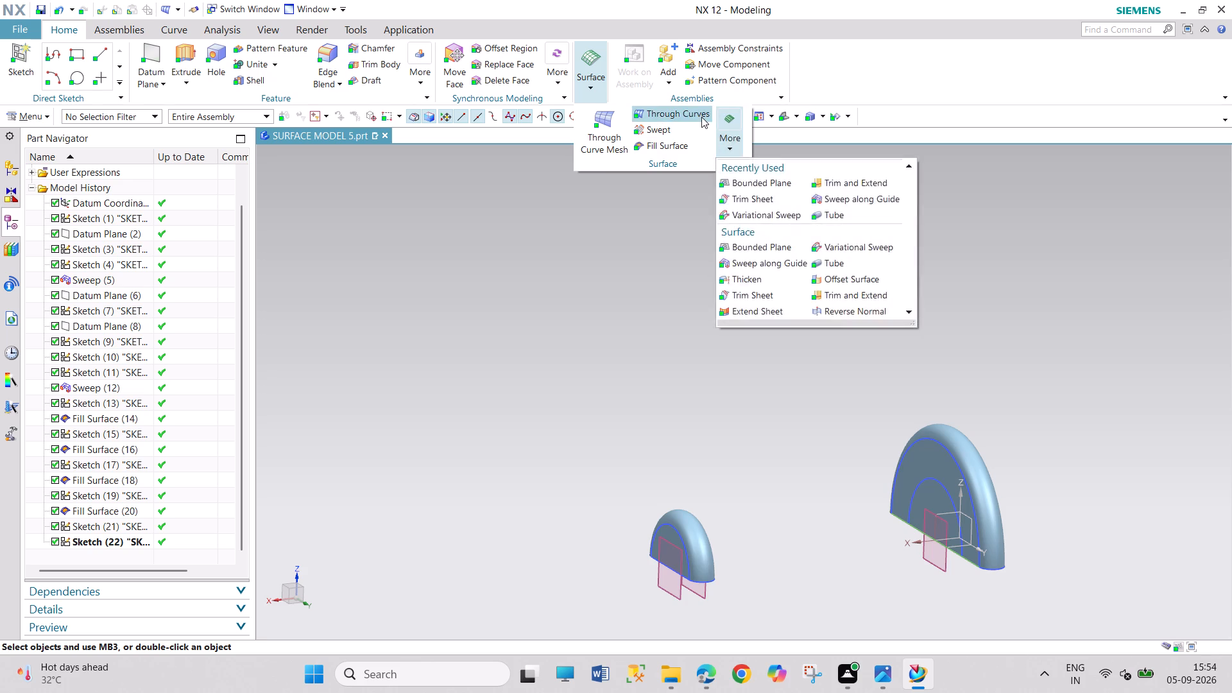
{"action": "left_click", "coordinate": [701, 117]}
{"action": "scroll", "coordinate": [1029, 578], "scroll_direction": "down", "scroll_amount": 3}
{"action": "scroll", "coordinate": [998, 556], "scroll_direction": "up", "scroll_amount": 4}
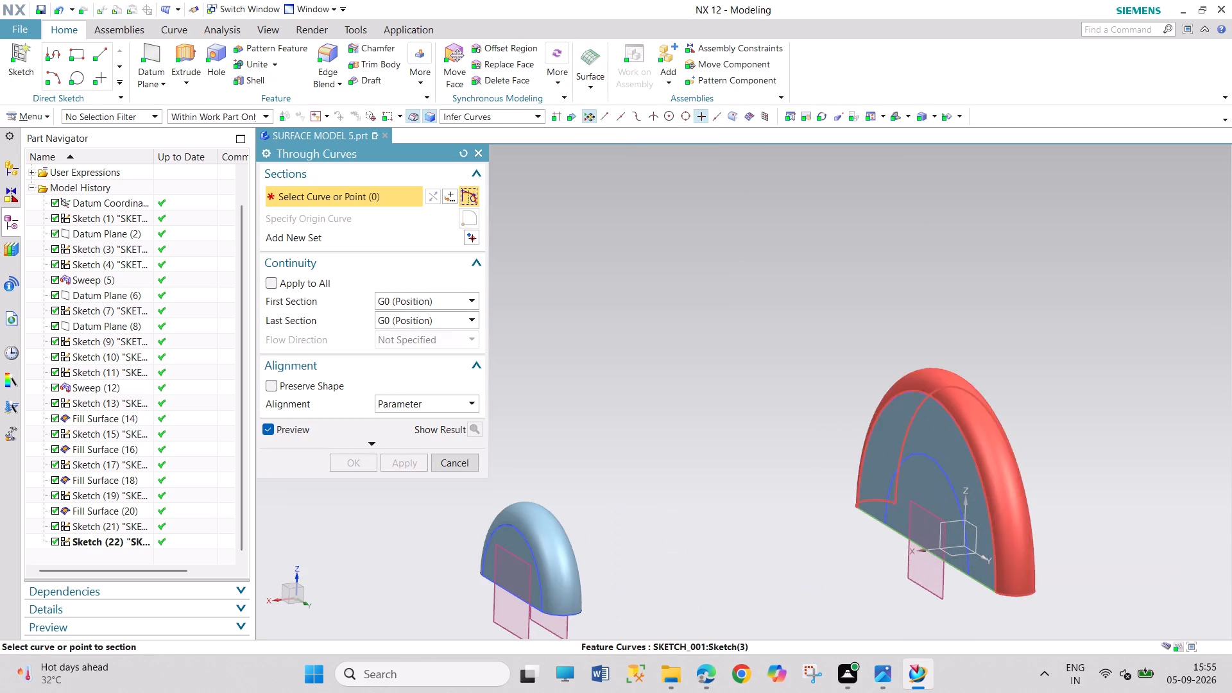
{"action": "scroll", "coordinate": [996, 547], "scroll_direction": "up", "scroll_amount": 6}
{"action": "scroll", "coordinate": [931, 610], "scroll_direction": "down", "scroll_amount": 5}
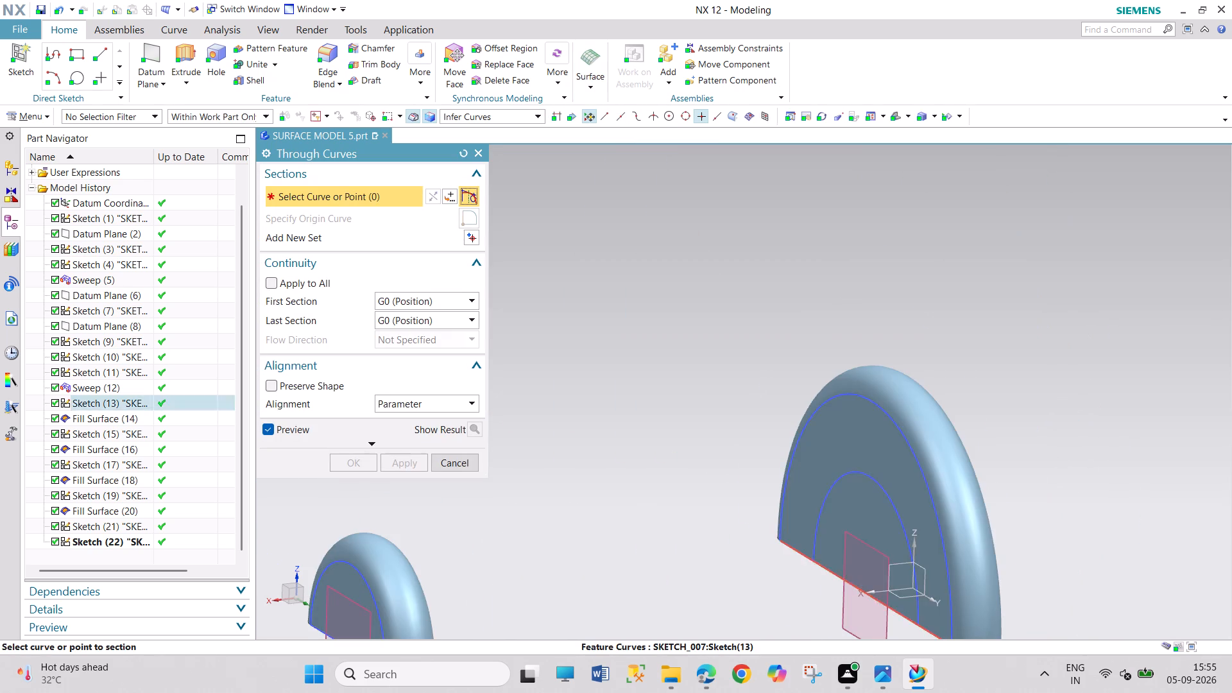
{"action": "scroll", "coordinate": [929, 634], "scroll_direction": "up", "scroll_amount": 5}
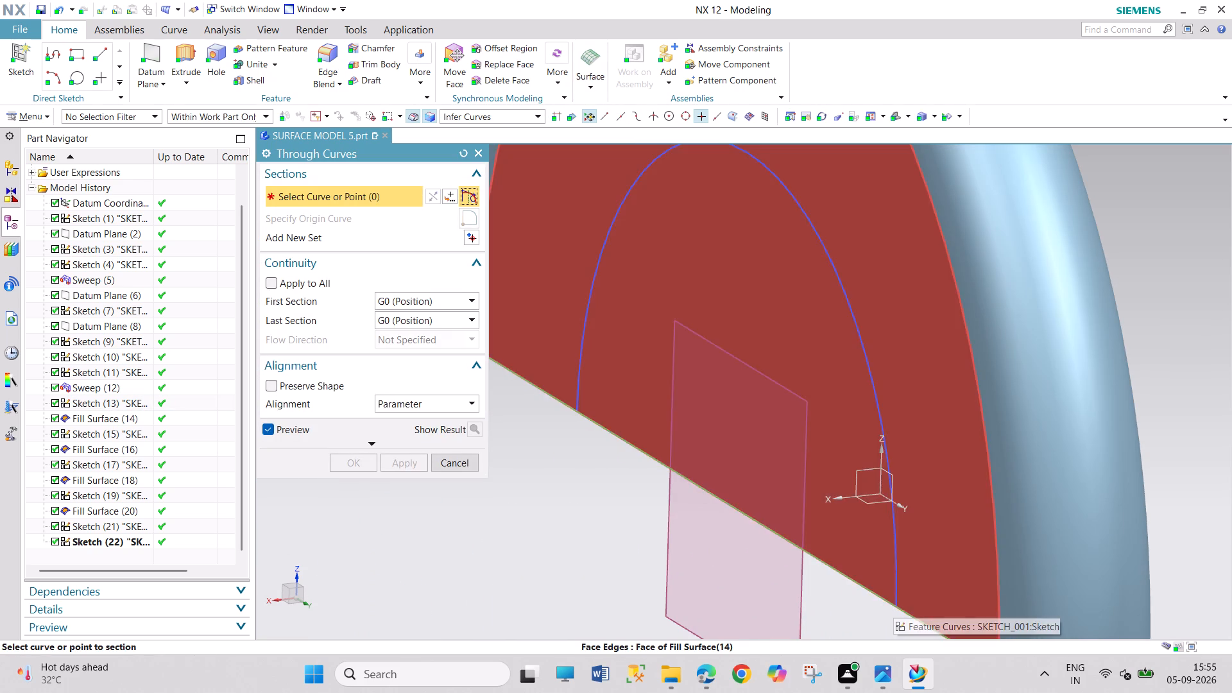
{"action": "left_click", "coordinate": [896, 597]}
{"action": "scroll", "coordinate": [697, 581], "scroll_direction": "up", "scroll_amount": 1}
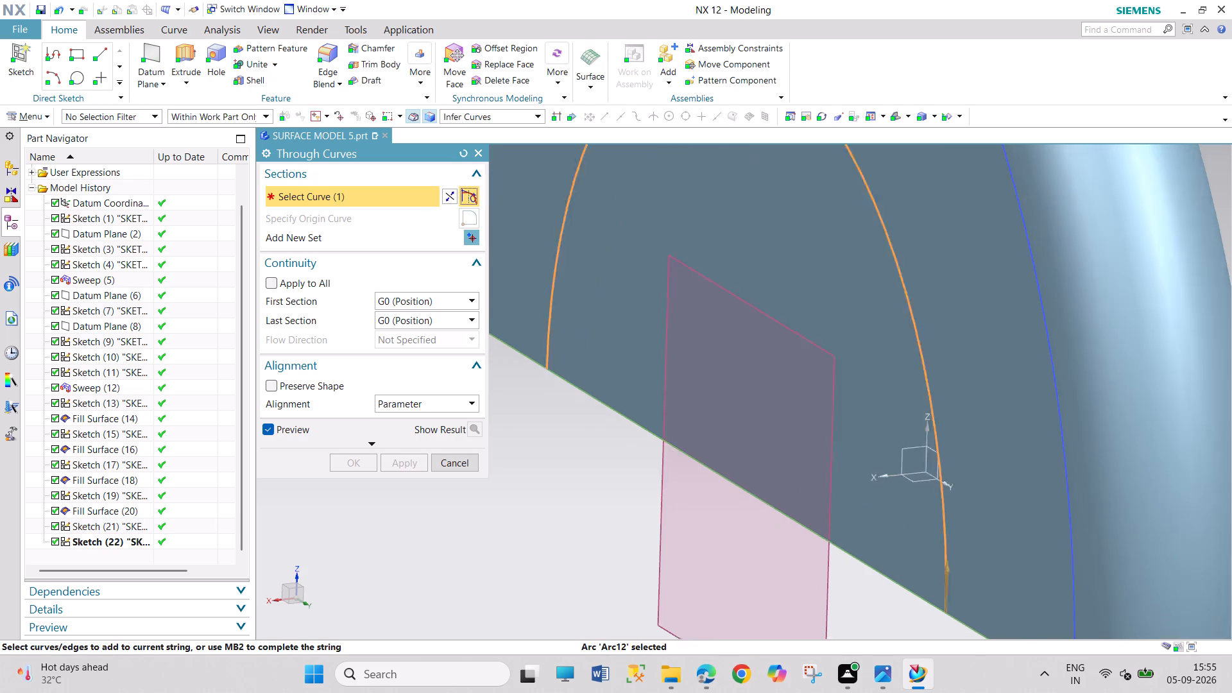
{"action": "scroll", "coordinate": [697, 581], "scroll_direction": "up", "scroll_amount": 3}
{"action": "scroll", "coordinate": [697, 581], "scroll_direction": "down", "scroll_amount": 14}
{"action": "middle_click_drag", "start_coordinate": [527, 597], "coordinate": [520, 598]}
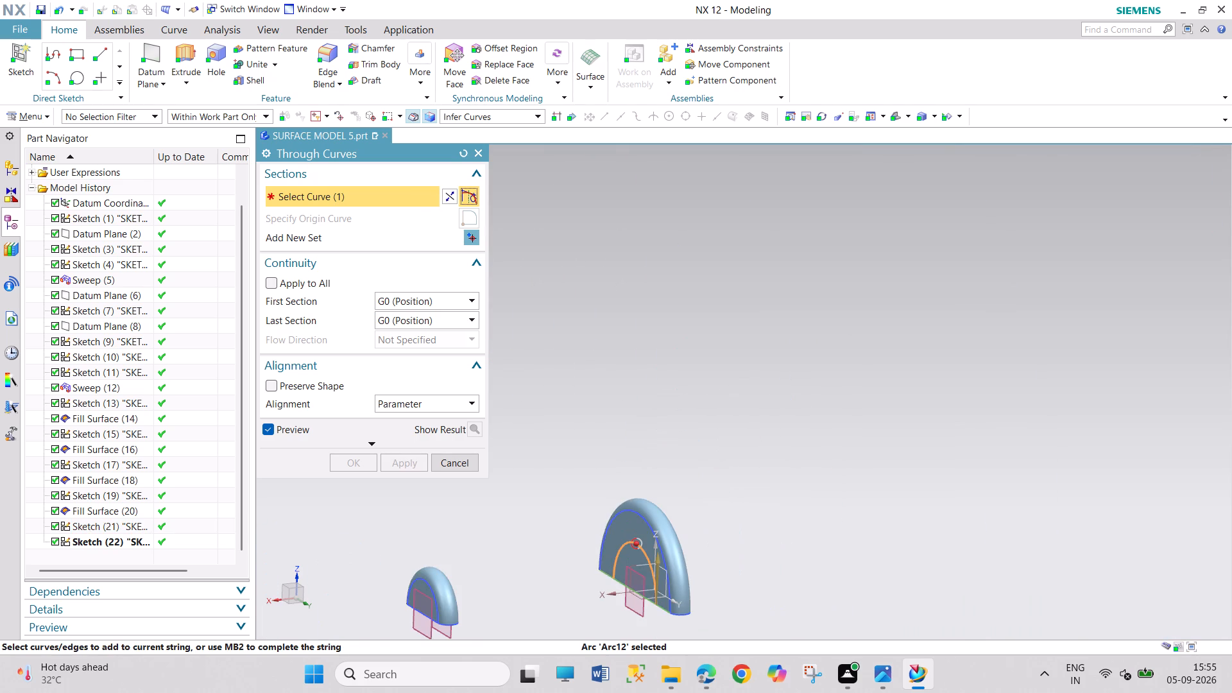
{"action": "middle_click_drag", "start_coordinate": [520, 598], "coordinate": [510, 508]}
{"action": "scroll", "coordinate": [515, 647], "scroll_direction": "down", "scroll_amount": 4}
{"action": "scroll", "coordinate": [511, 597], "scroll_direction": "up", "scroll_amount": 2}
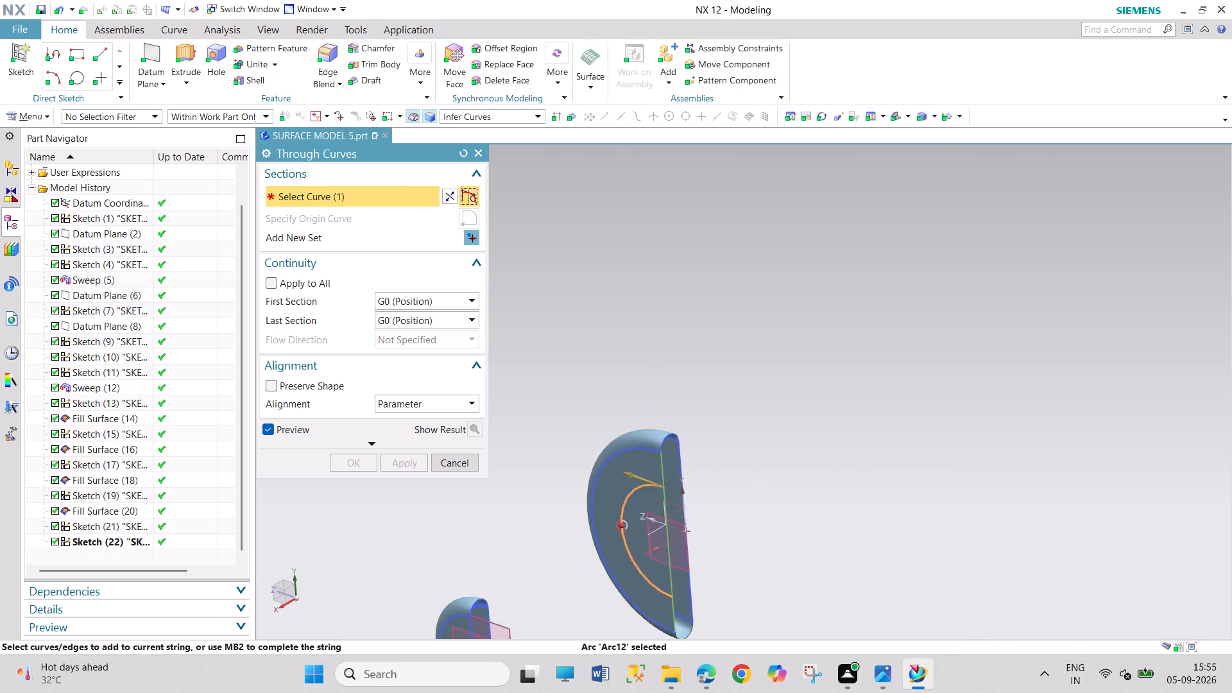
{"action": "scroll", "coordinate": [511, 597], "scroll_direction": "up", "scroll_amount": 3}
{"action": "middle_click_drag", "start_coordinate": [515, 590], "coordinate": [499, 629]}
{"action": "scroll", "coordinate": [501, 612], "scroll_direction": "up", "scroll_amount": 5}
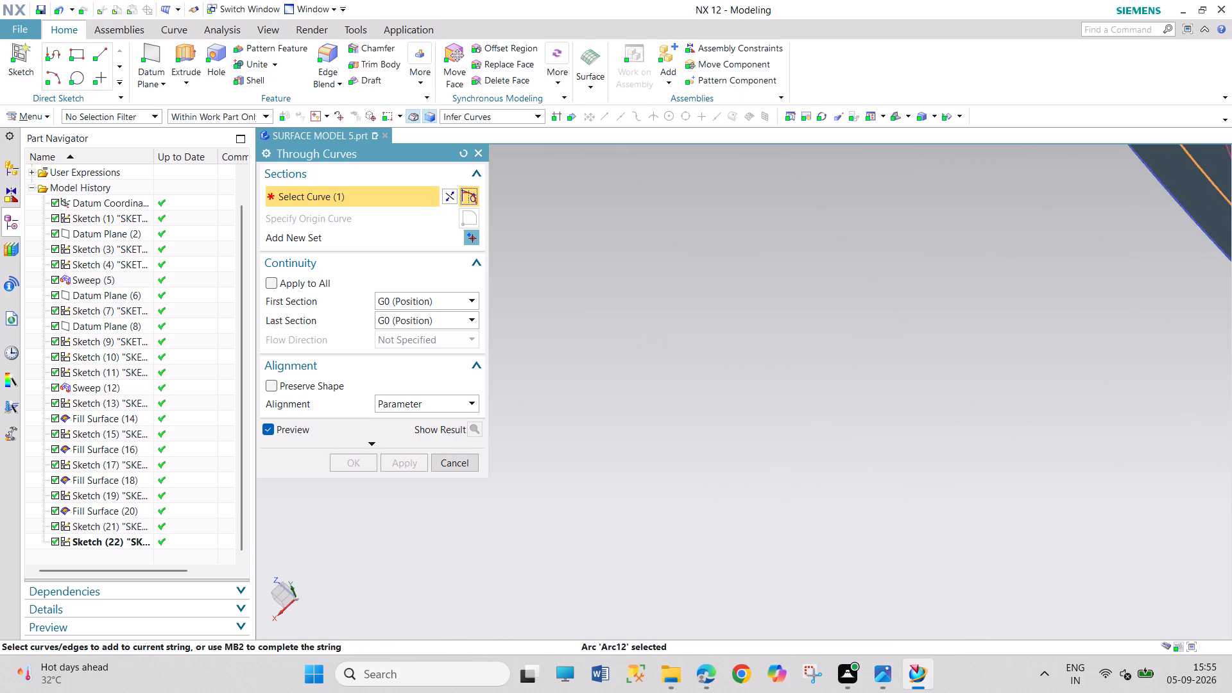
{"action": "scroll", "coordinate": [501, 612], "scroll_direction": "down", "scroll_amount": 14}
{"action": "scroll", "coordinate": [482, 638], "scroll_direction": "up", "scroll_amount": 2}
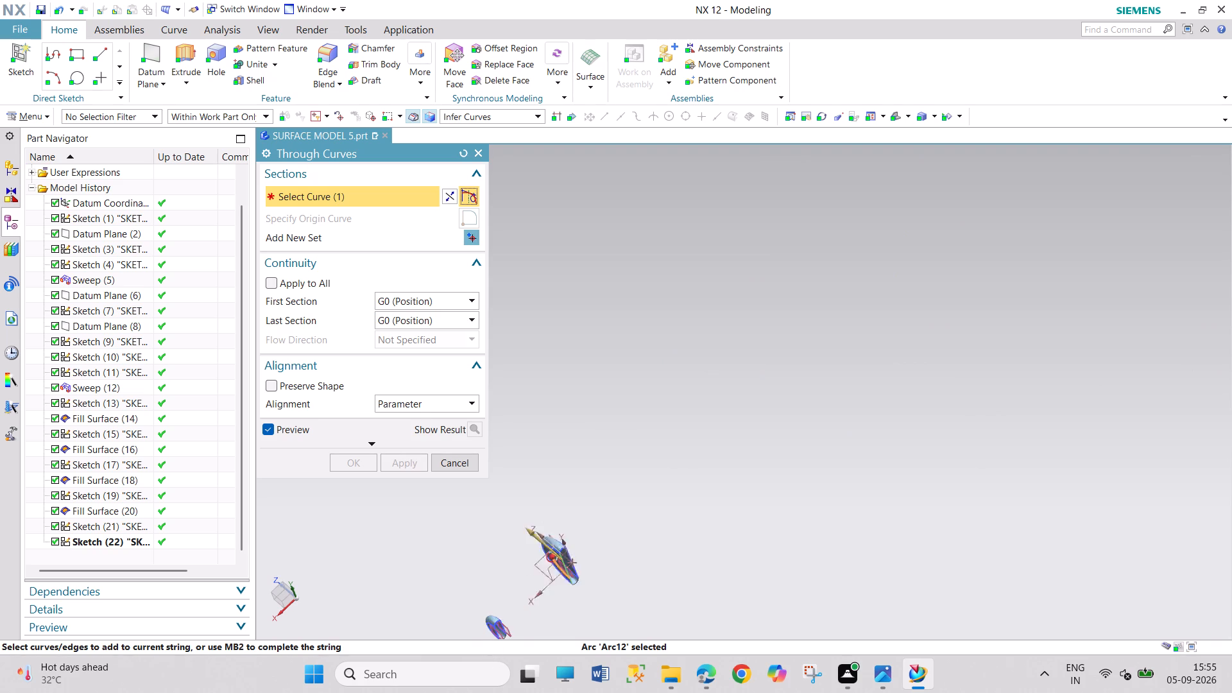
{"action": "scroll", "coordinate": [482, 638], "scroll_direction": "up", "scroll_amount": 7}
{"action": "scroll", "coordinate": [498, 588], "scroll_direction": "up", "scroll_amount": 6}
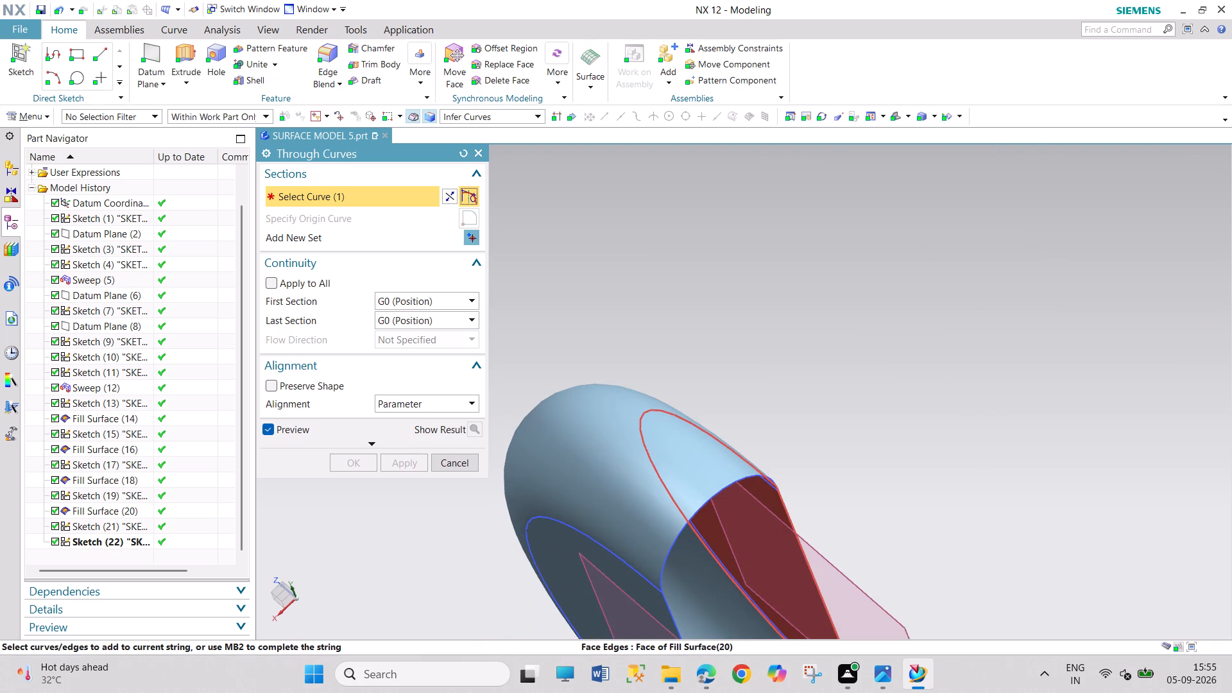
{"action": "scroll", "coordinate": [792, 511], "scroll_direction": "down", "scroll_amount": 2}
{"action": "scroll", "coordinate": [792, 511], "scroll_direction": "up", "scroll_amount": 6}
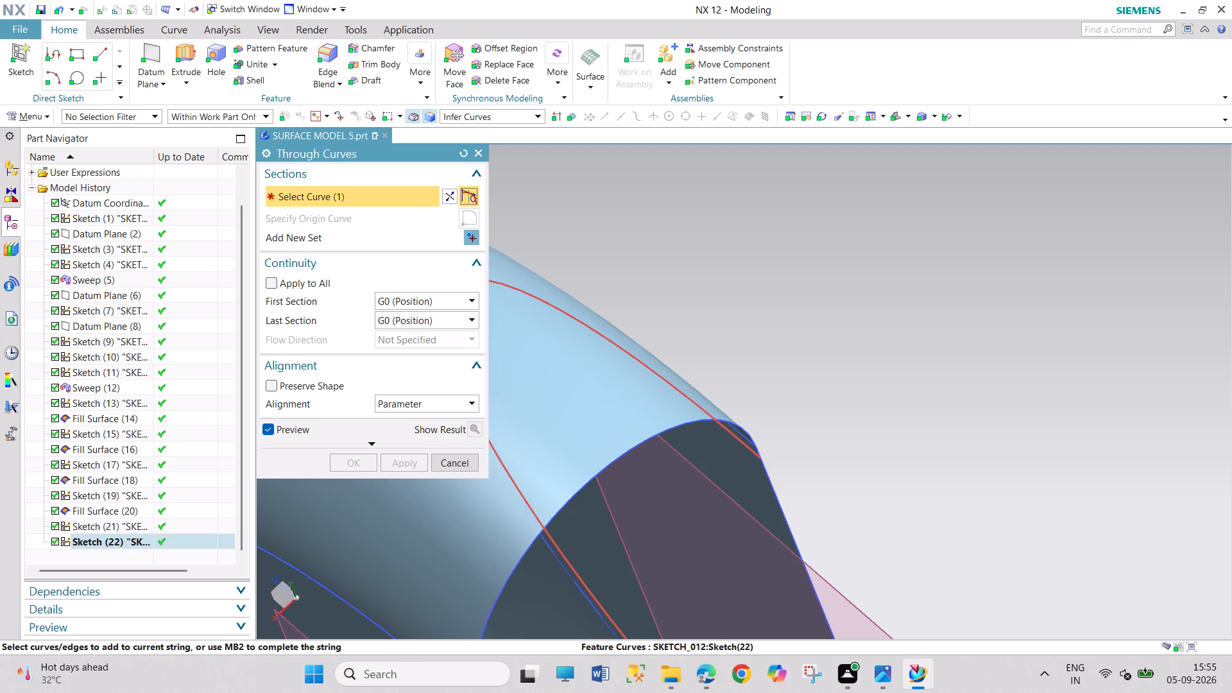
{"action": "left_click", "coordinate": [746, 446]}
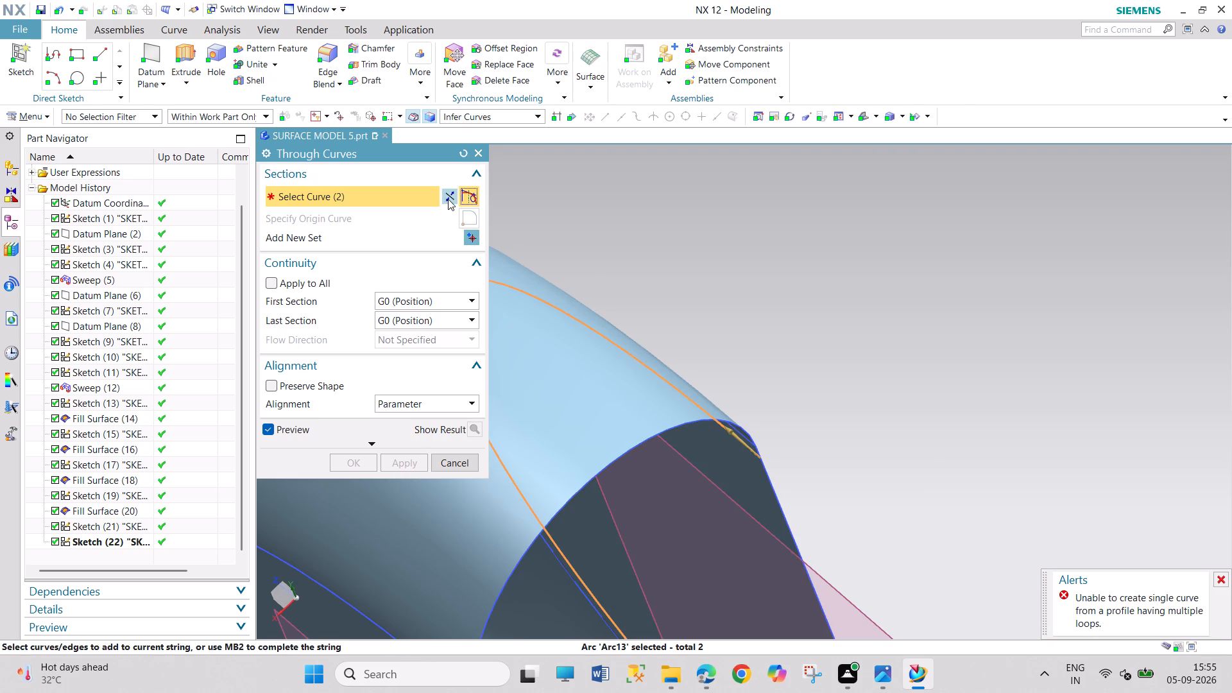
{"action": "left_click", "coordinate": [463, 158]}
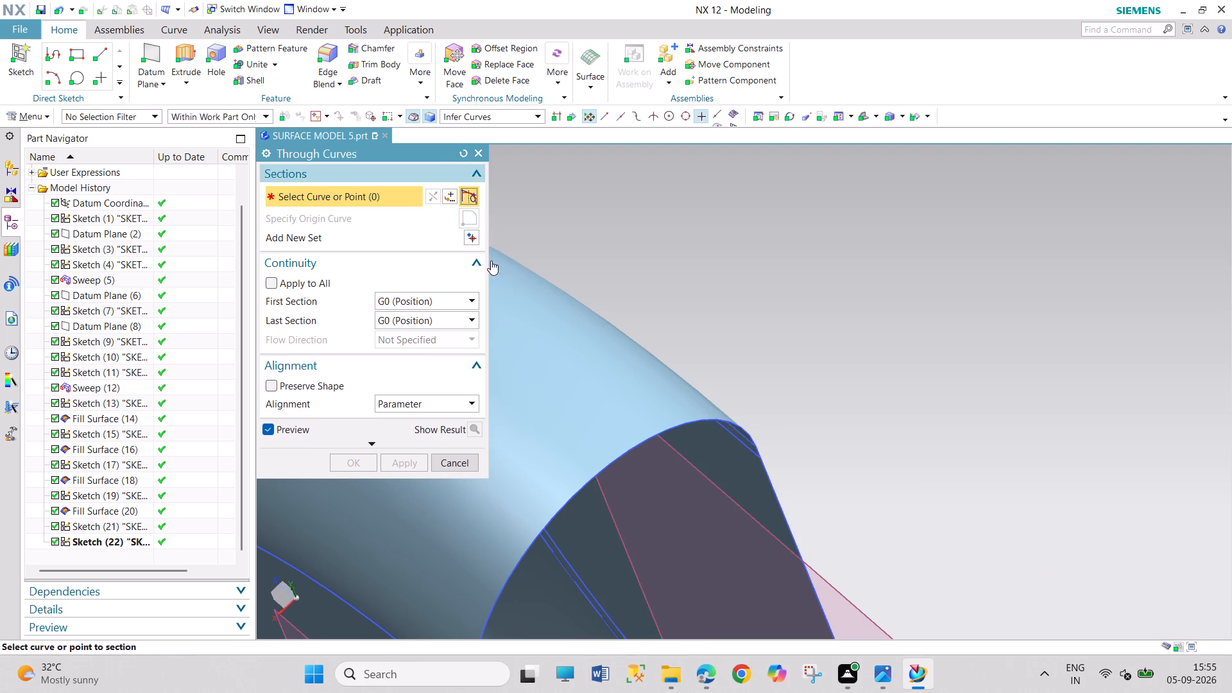
Create a Through Curves surface from the small arch's arc, Sketch (22), to the large arch's arc, Sketch (21), as separate section sets.
{"action": "left_click", "coordinate": [745, 445]}
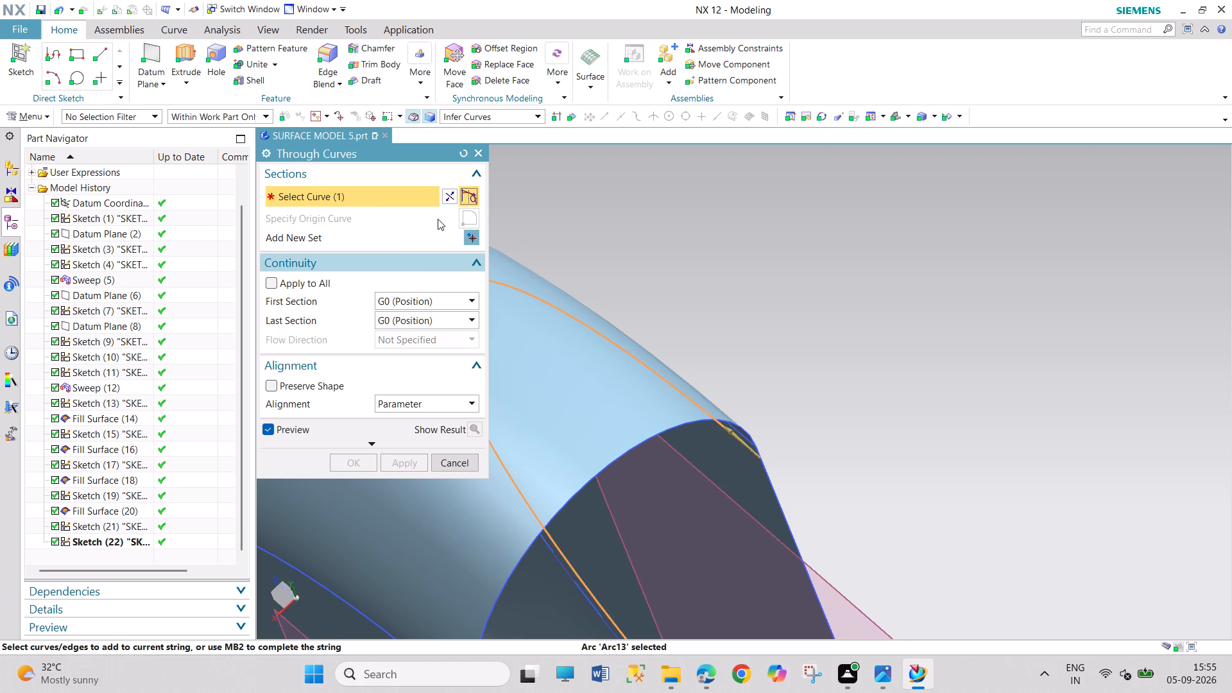
{"action": "left_click", "coordinate": [471, 237]}
{"action": "scroll", "coordinate": [863, 428], "scroll_direction": "up", "scroll_amount": 4}
{"action": "scroll", "coordinate": [864, 429], "scroll_direction": "down", "scroll_amount": 4}
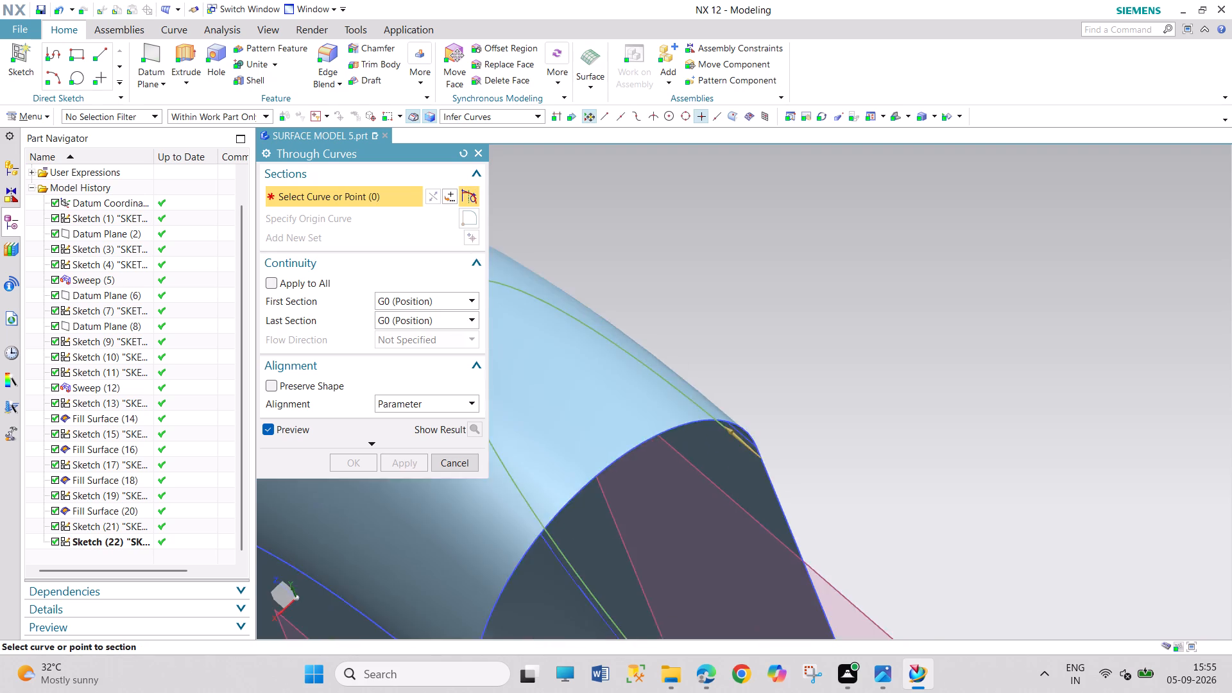
{"action": "scroll", "coordinate": [865, 429], "scroll_direction": "down", "scroll_amount": 17}
{"action": "scroll", "coordinate": [1022, 298], "scroll_direction": "up", "scroll_amount": 3}
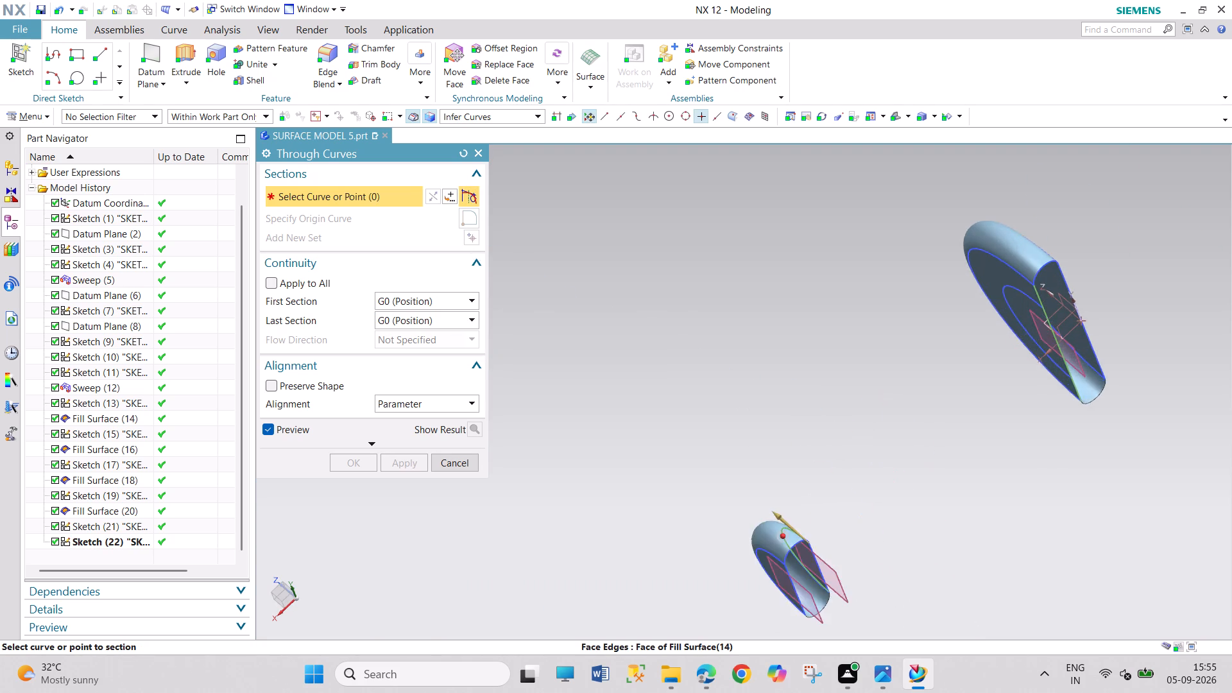
{"action": "scroll", "coordinate": [1030, 304], "scroll_direction": "up", "scroll_amount": 2}
{"action": "left_click", "coordinate": [1028, 291]}
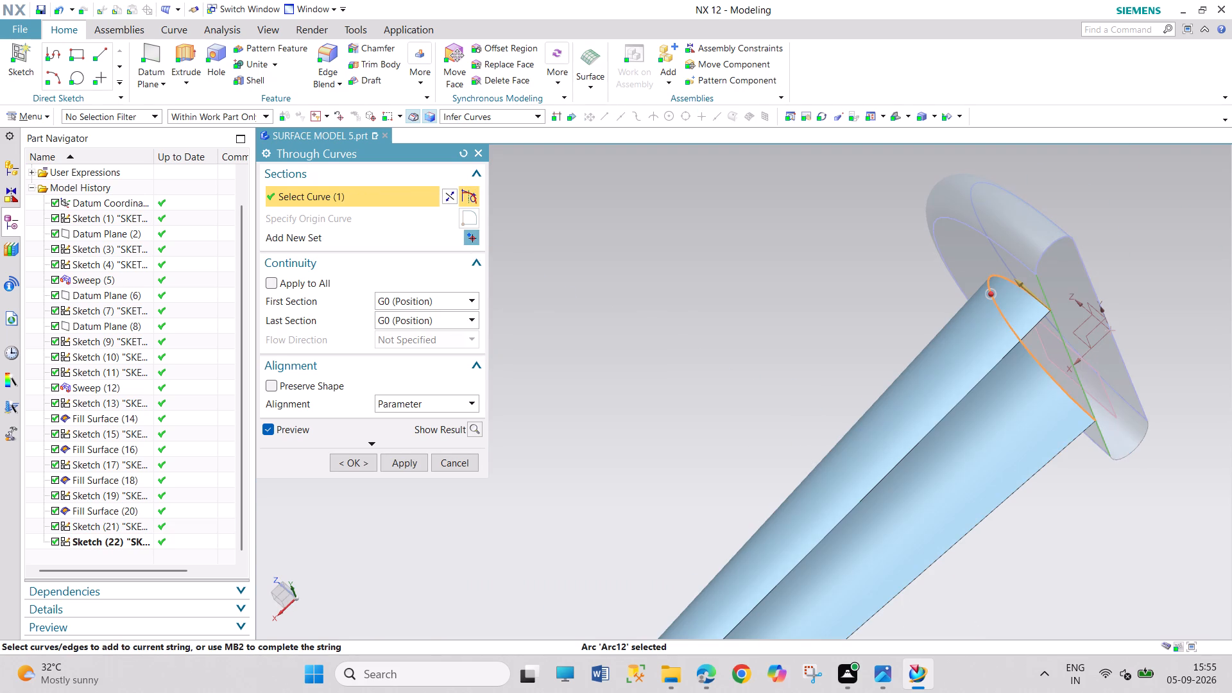
{"action": "left_click", "coordinate": [348, 459]}
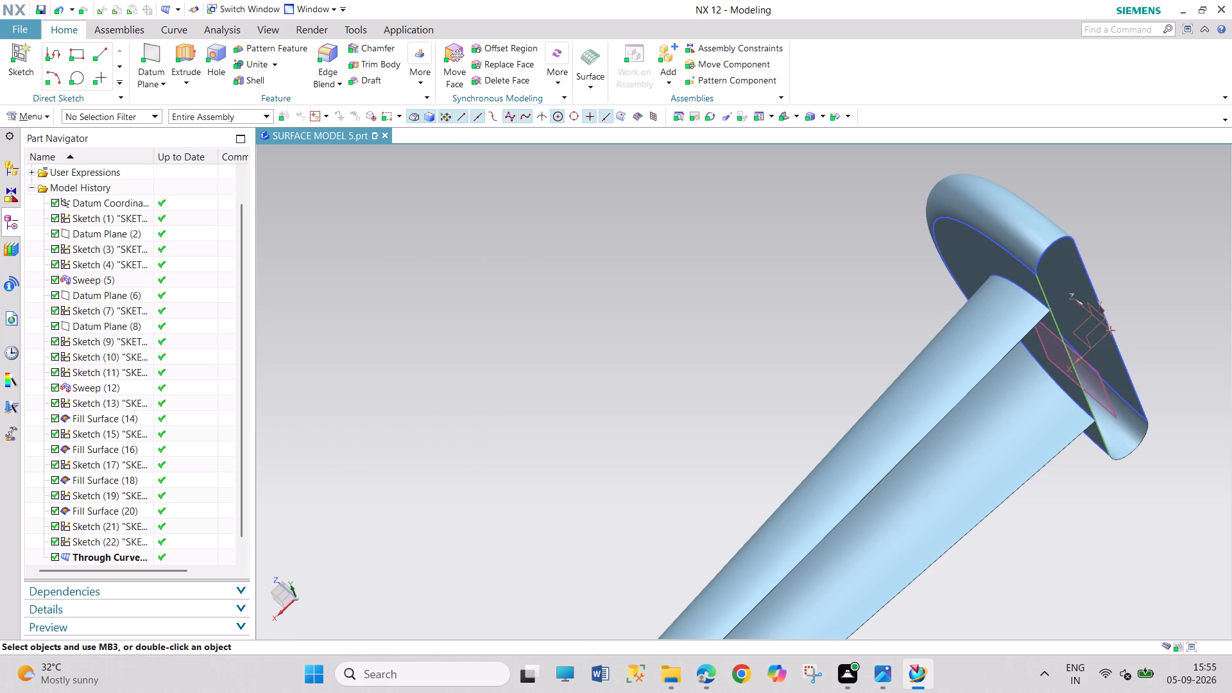
Start a sketch in the task environment on the small arch's outer flat end face, Fill Surface (18).
{"action": "left_click", "coordinate": [782, 114]}
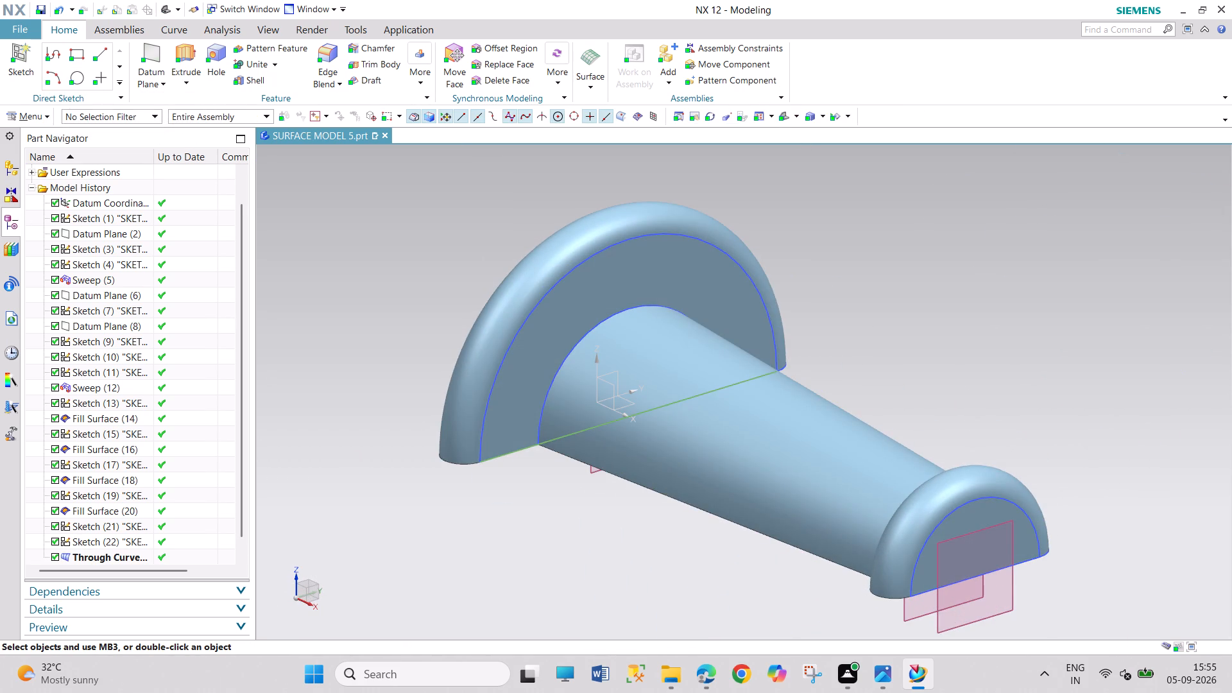
{"action": "left_click_drag", "start_coordinate": [939, 272], "coordinate": [993, 372]}
{"action": "left_click_drag", "start_coordinate": [964, 298], "coordinate": [1013, 381]}
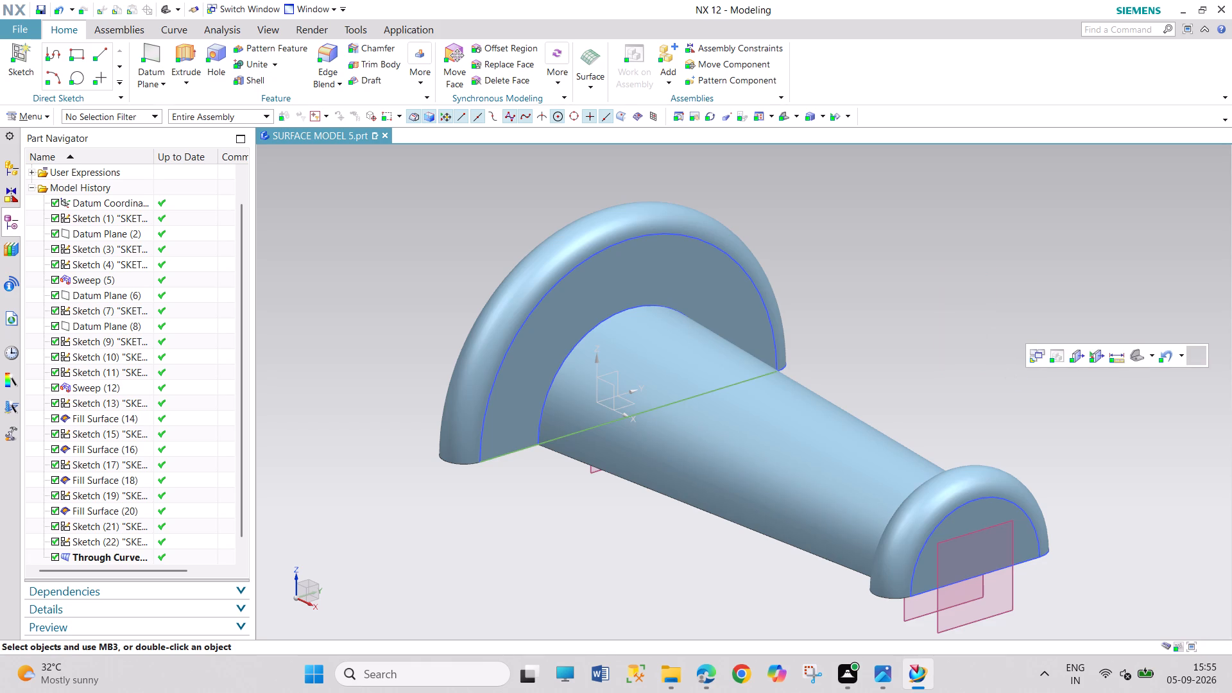
{"action": "left_click", "coordinate": [38, 120]}
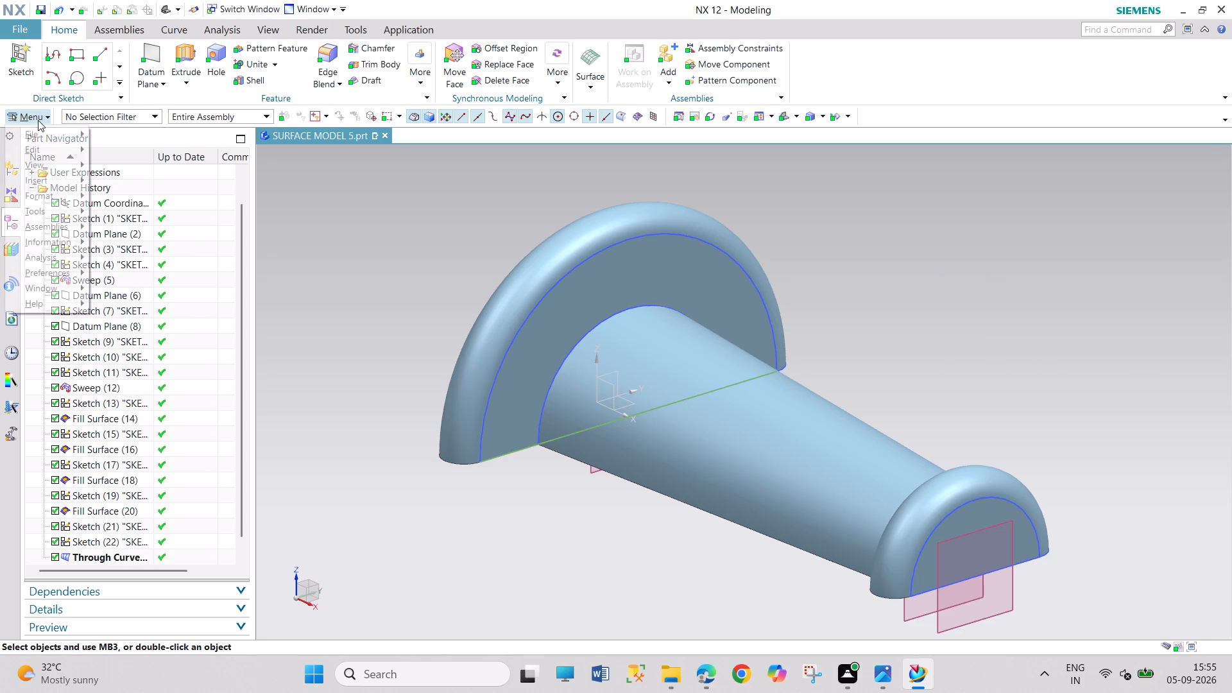
{"action": "left_click", "coordinate": [58, 184]}
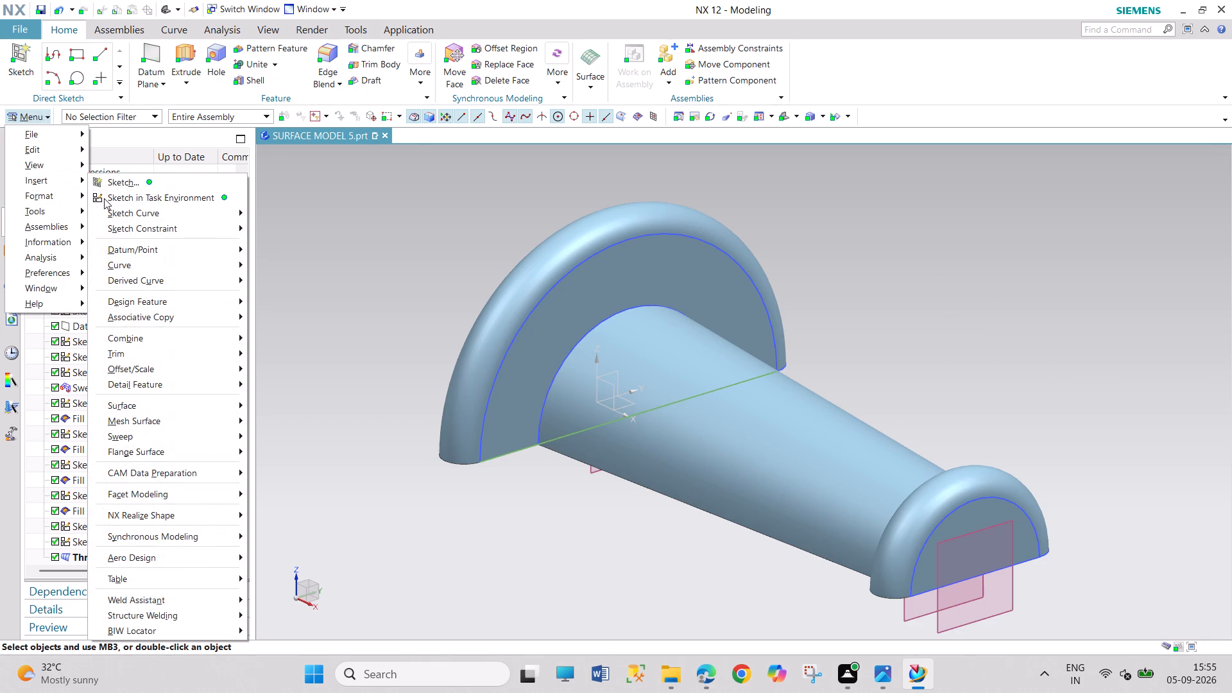
{"action": "left_click", "coordinate": [104, 198]}
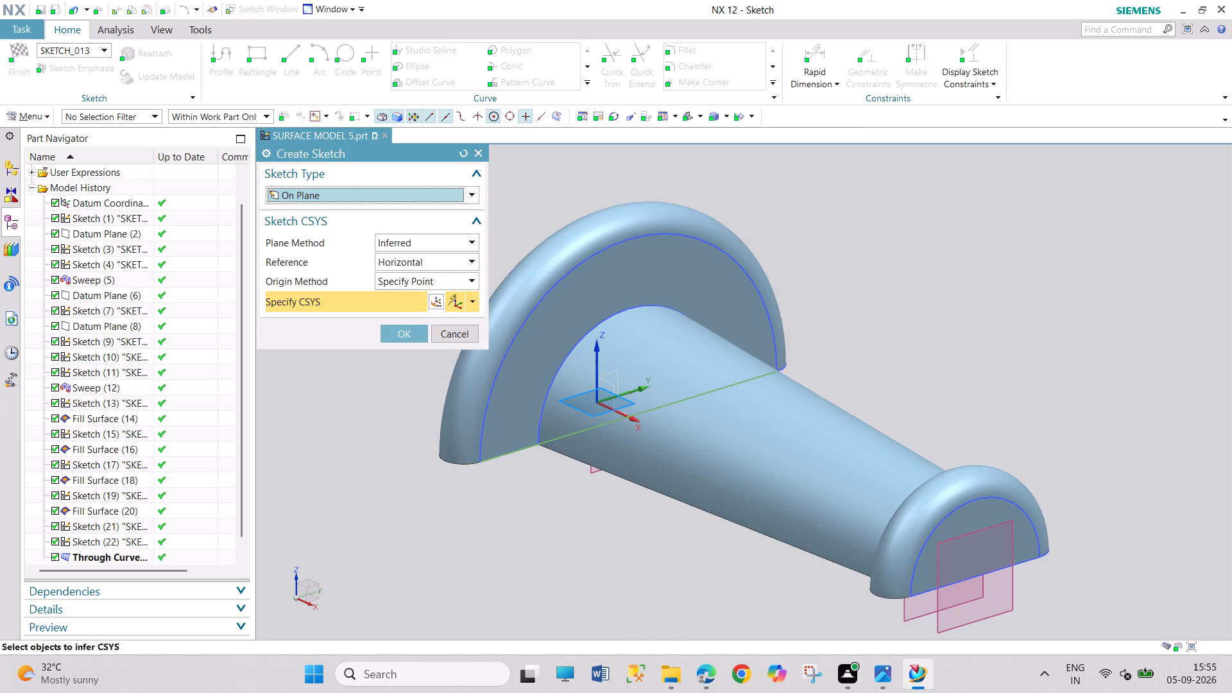
{"action": "left_click", "coordinate": [979, 522]}
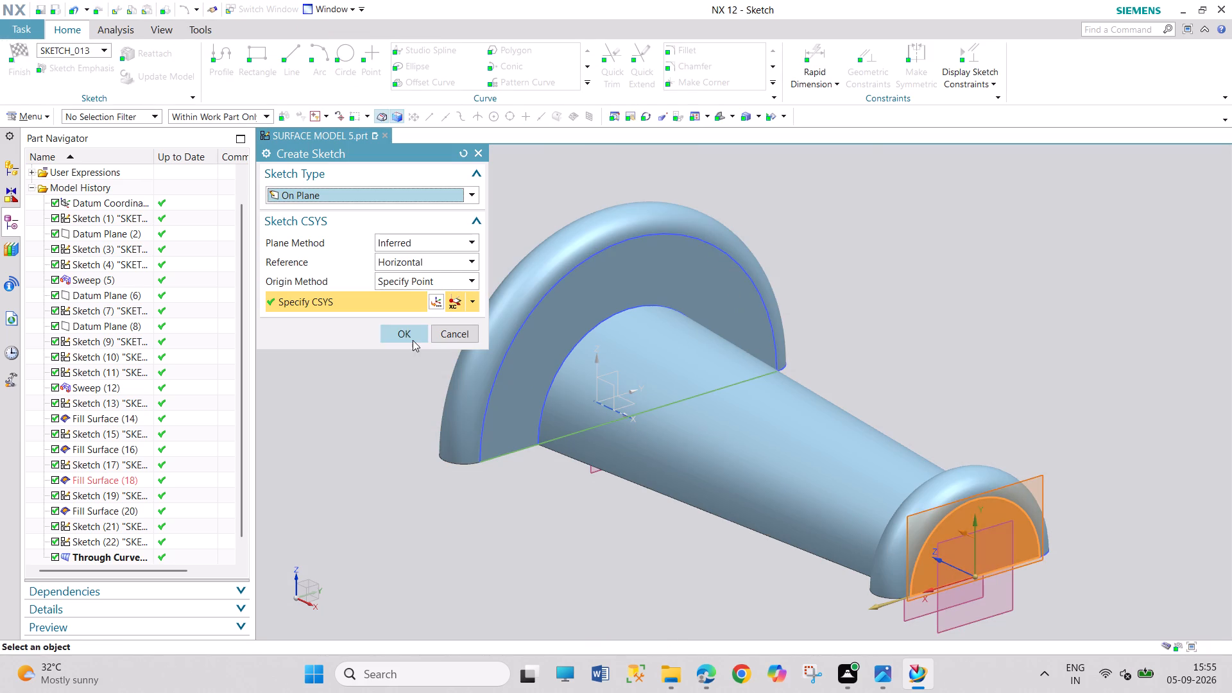
{"action": "left_click", "coordinate": [413, 340]}
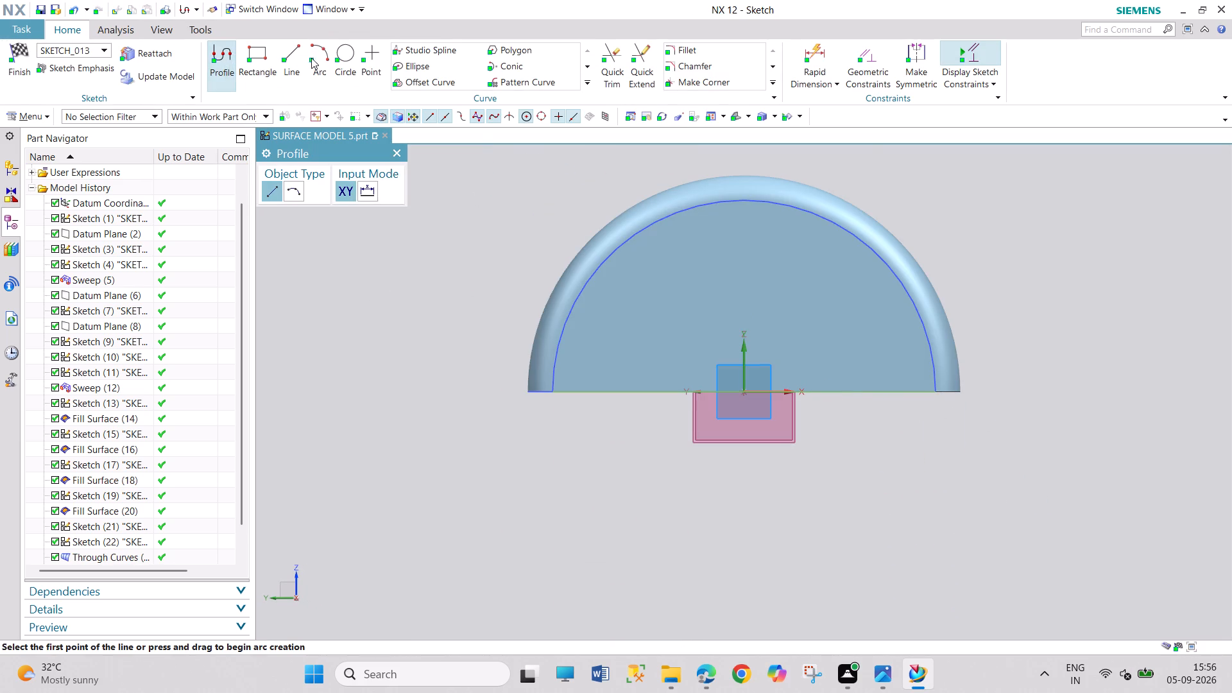
Draw a center-based arc at the sketch origin with radius 22.5 mm and sweep angle 180°, opening downward, and finish the sketch.
{"action": "left_click", "coordinate": [312, 57]}
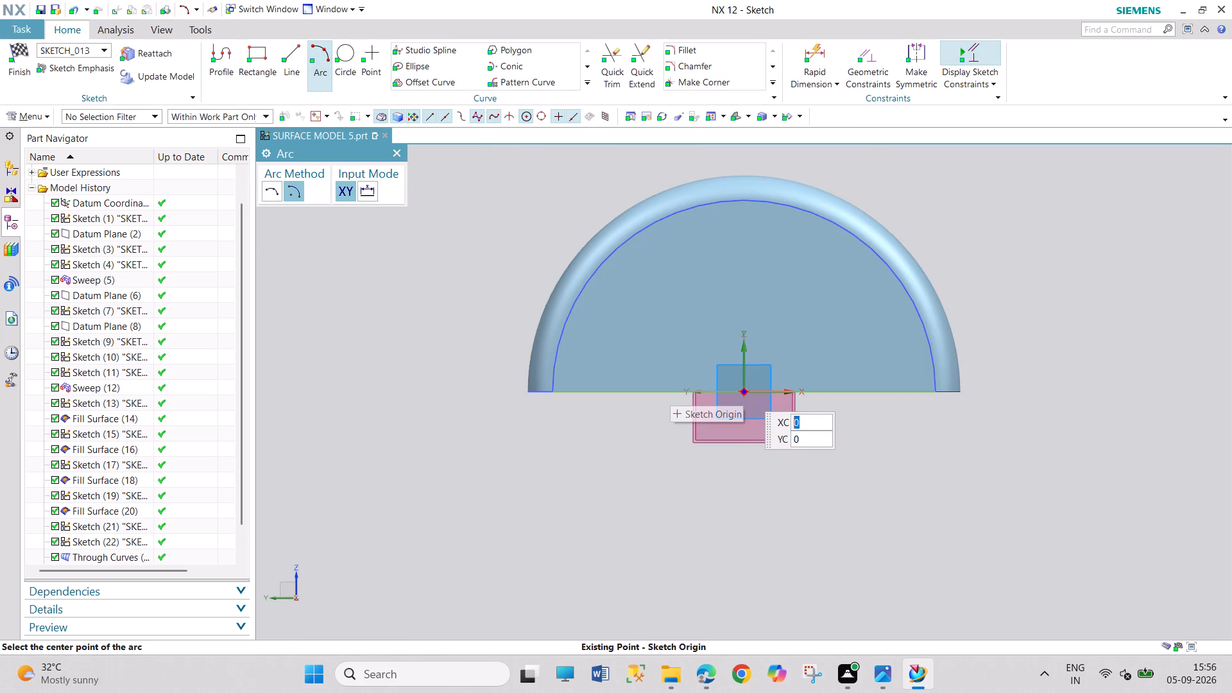
{"action": "left_click", "coordinate": [743, 391]}
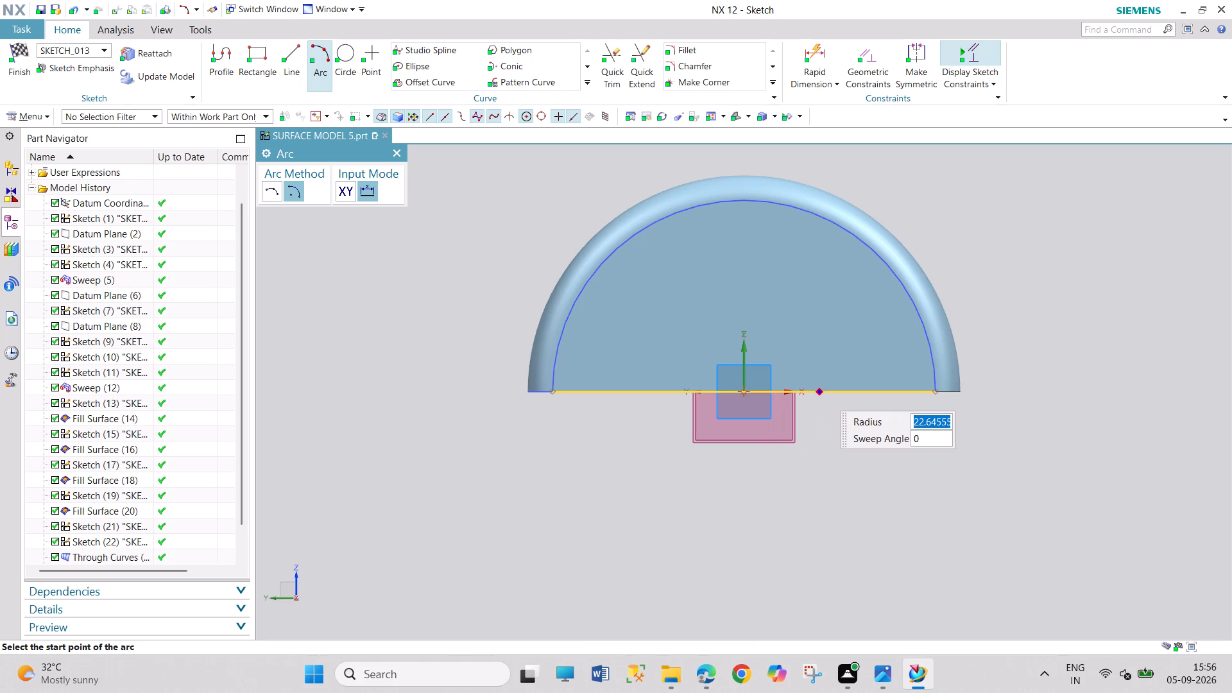
{"action": "type", "text": "22"}
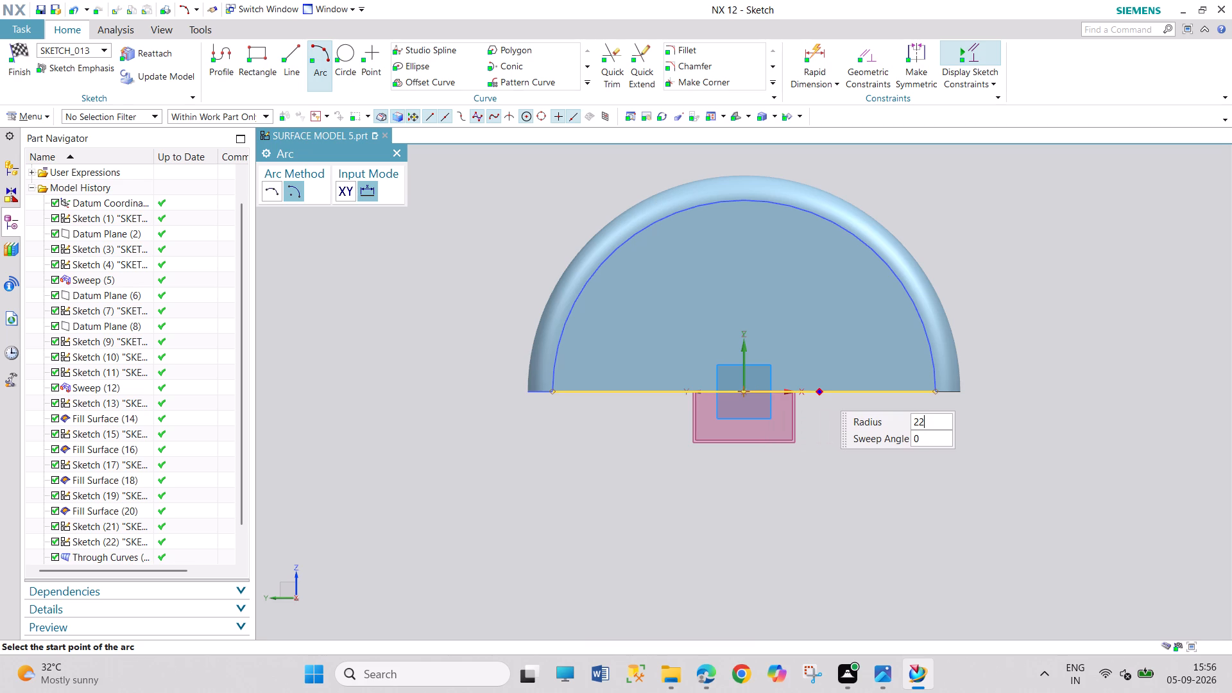
{"action": "key", "text": "6"}
{"action": "key", "text": "BackSpace"}
{"action": "type", "text": ".5"}
{"action": "key", "text": "Return"}
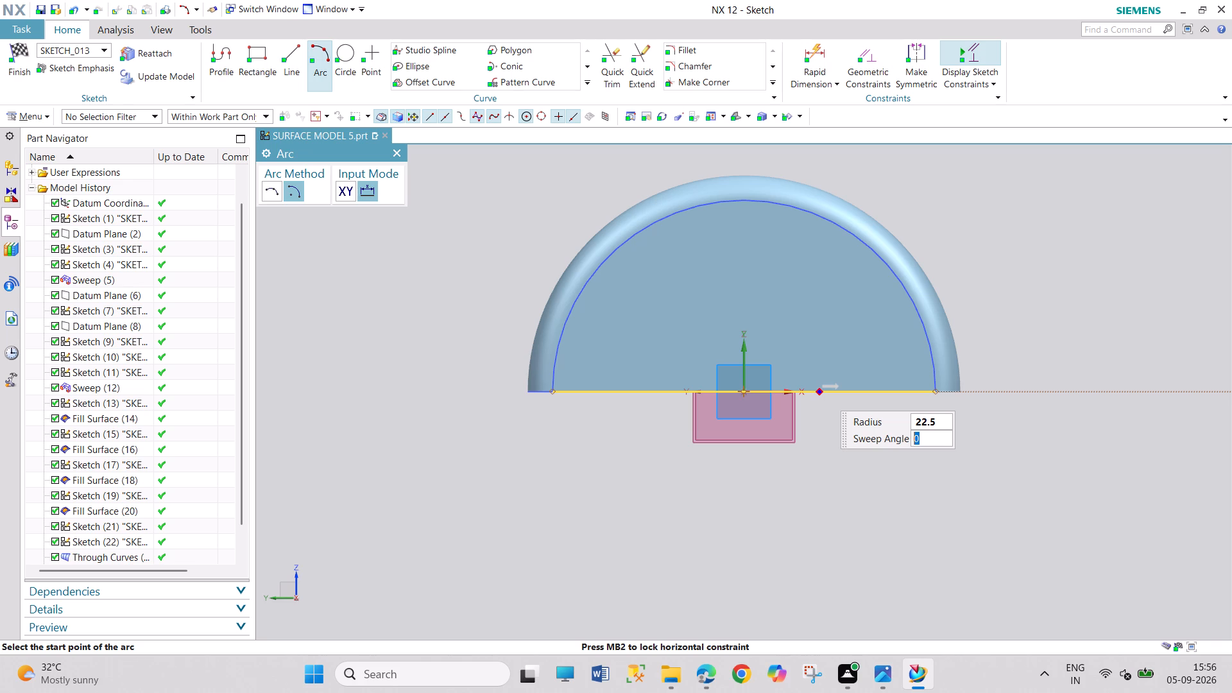
{"action": "type", "text": "180"}
{"action": "key", "text": "Return"}
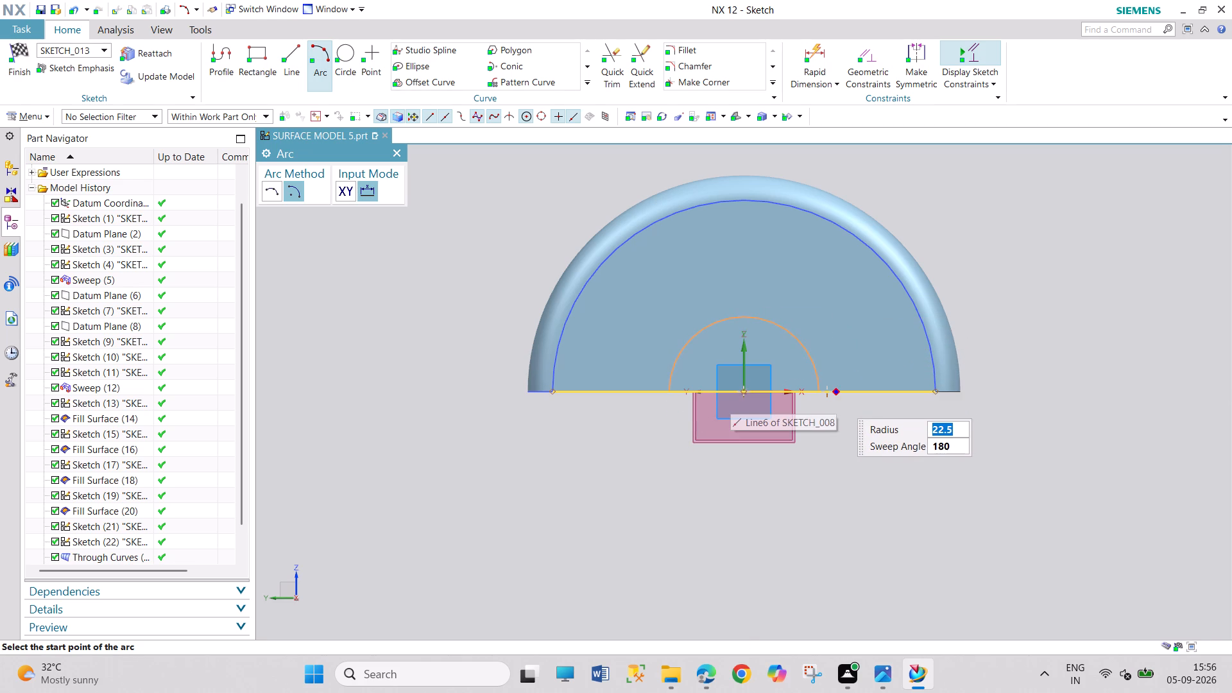
{"action": "left_click", "coordinate": [836, 397]}
{"action": "left_click", "coordinate": [822, 260]}
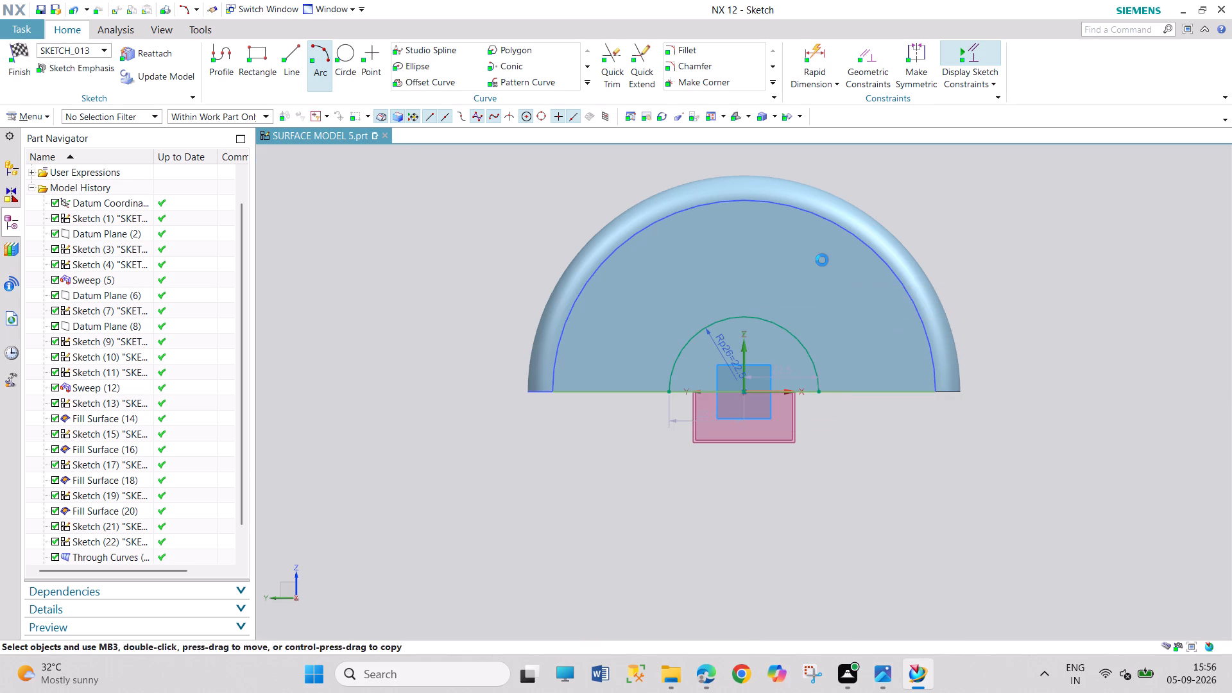
{"action": "left_click", "coordinate": [396, 155]}
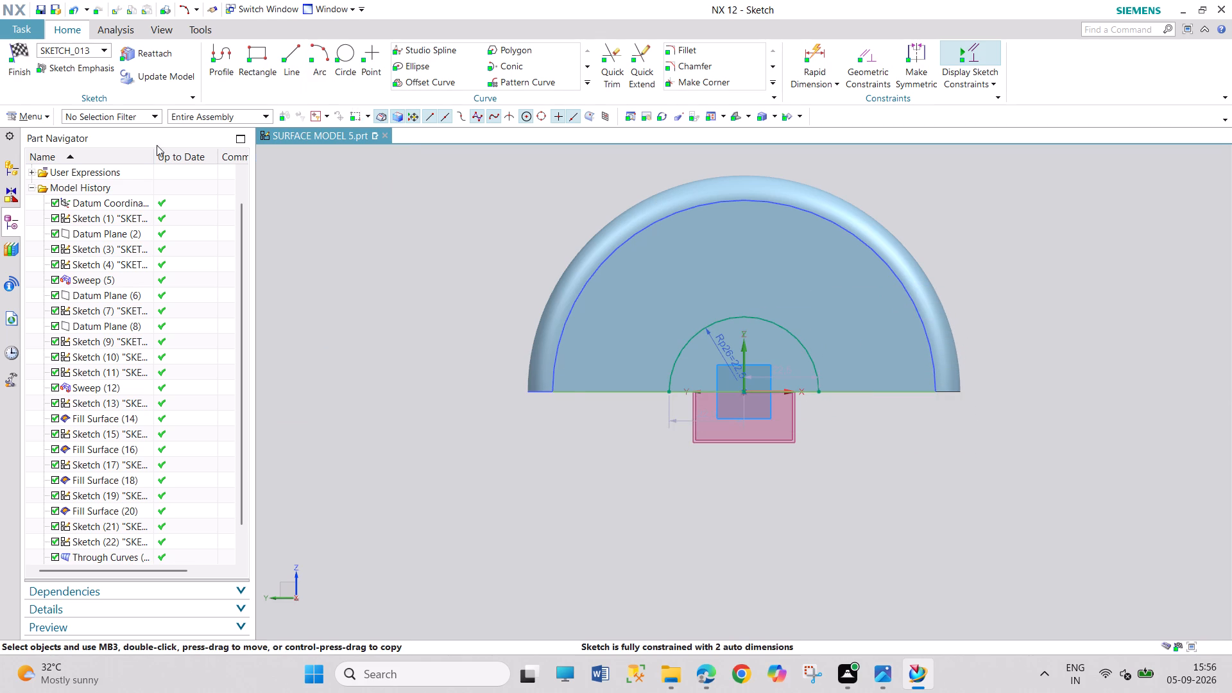
{"action": "left_click", "coordinate": [15, 68]}
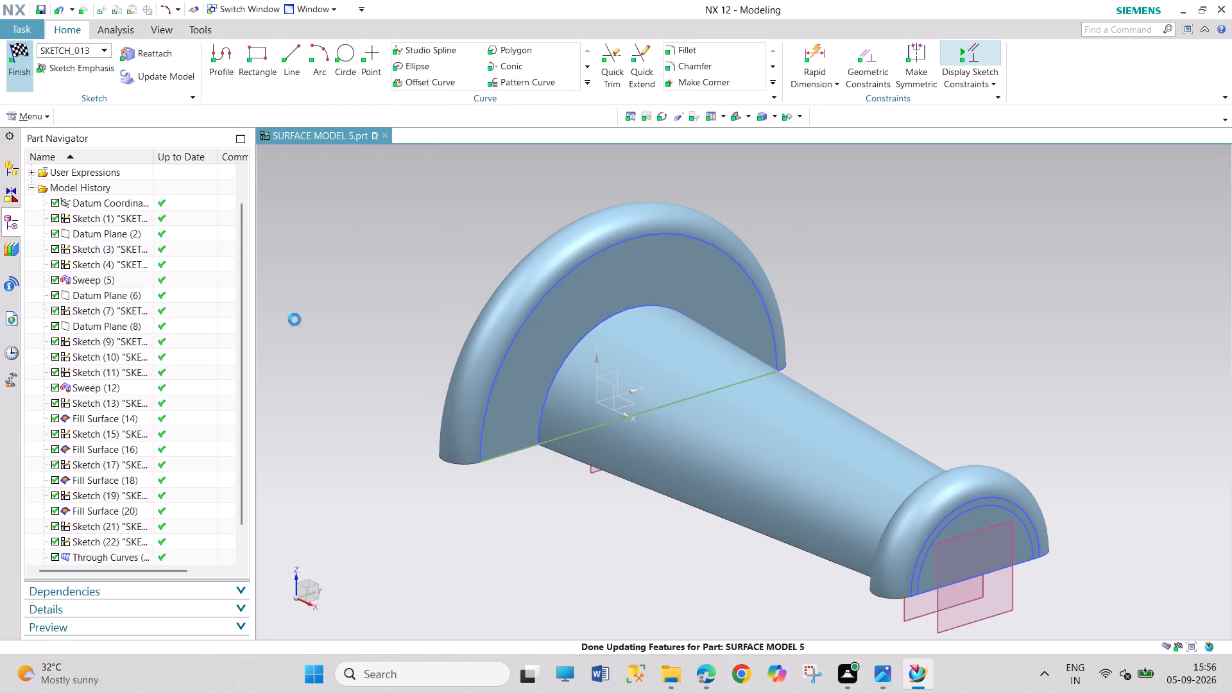
Start an Extrude of the small arch's new arc, Sketch (24), toward the large arch with an end distance of 170 mm.
{"action": "middle_click_drag", "start_coordinate": [544, 493], "coordinate": [547, 479]}
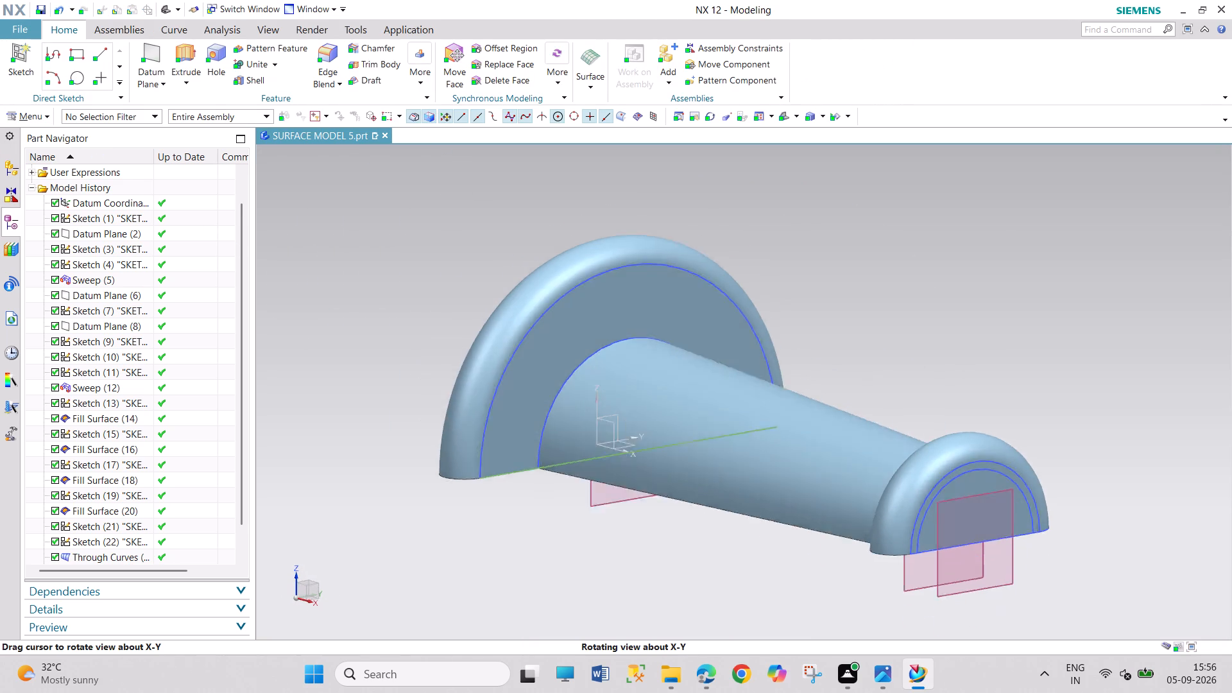
{"action": "middle_click_drag", "start_coordinate": [547, 479], "coordinate": [595, 404]}
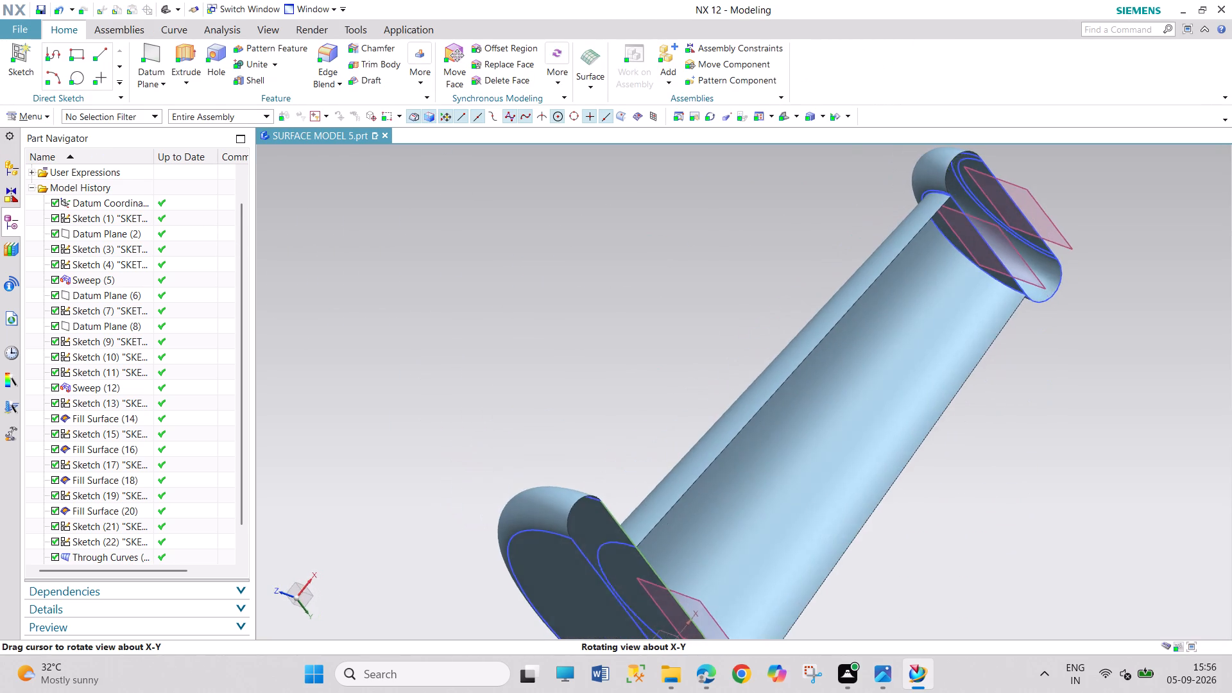
{"action": "middle_click_drag", "start_coordinate": [595, 404], "coordinate": [623, 472]}
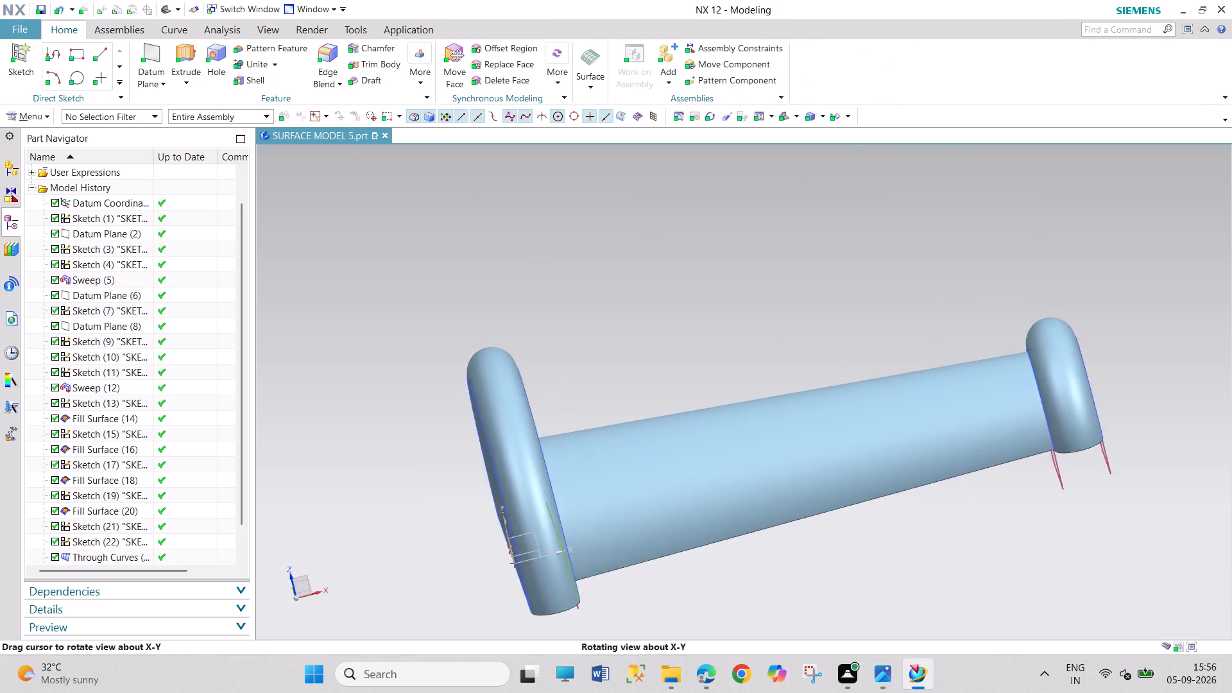
{"action": "middle_click_drag", "start_coordinate": [623, 472], "coordinate": [645, 494]}
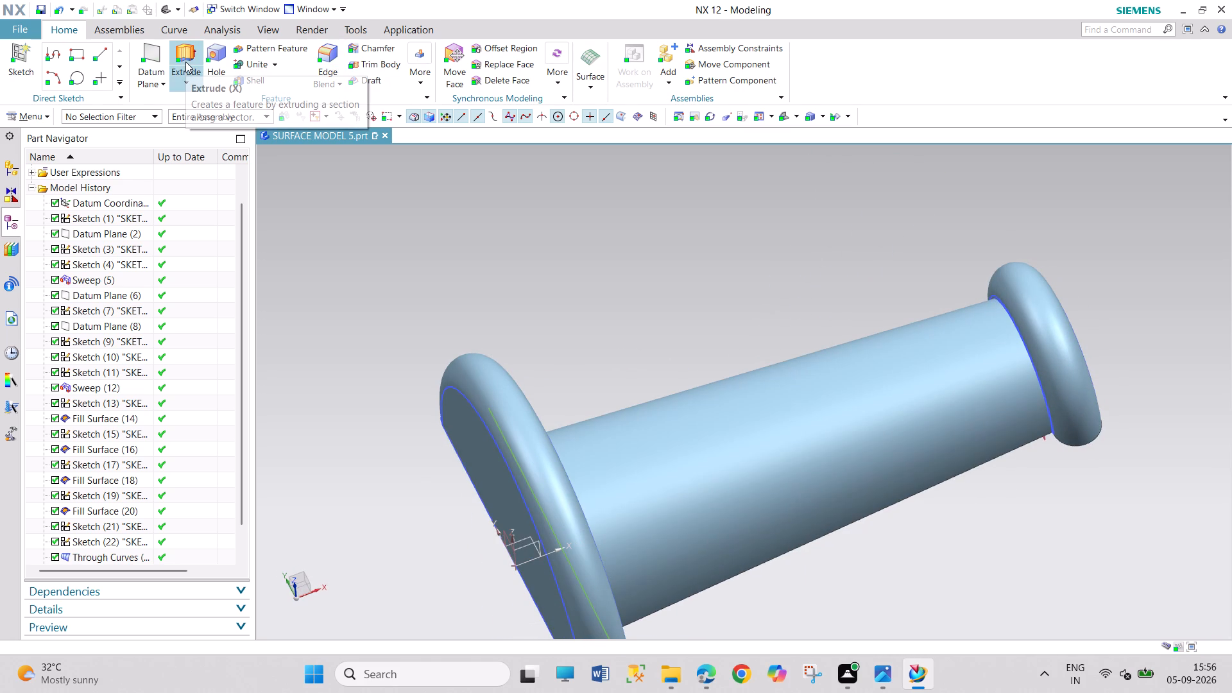
{"action": "left_click", "coordinate": [185, 61]}
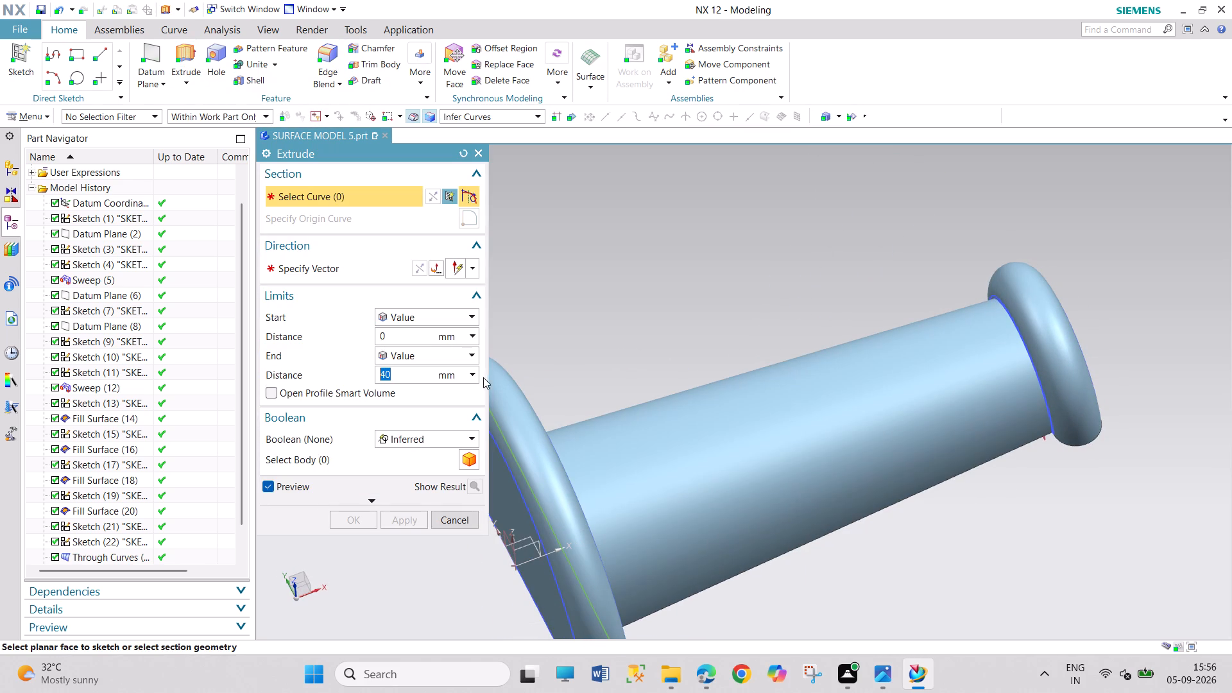
{"action": "scroll", "coordinate": [127, 545], "scroll_direction": "down", "scroll_amount": 3}
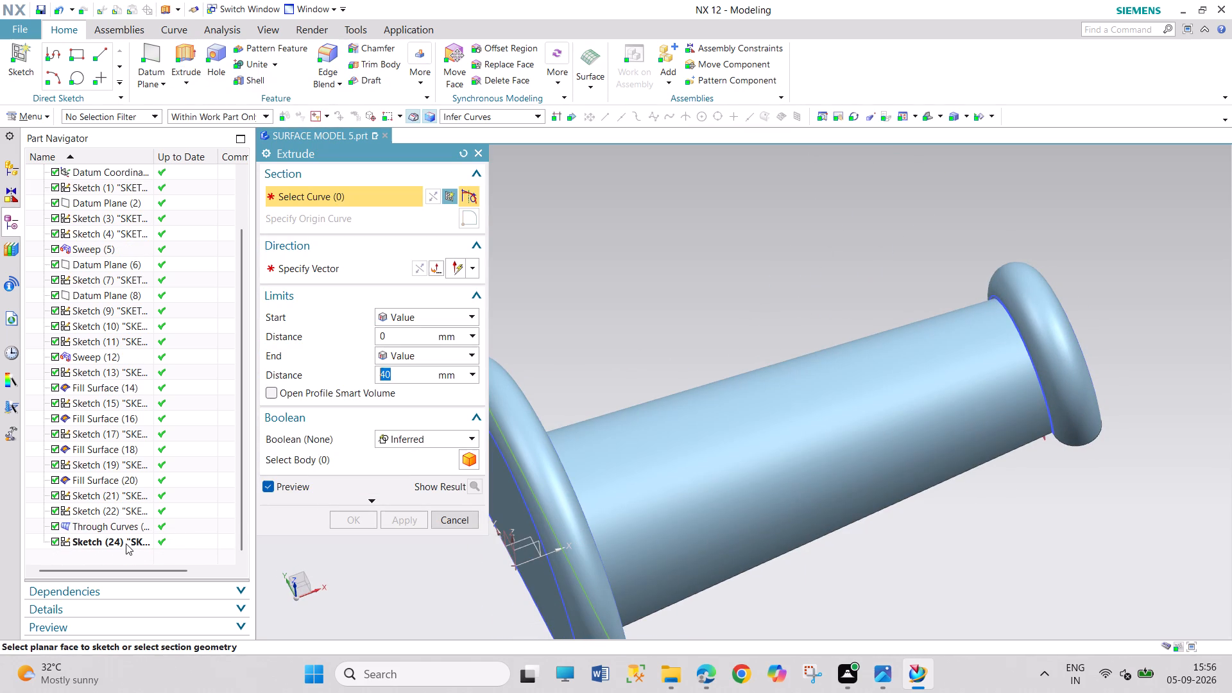
{"action": "left_click", "coordinate": [126, 543]}
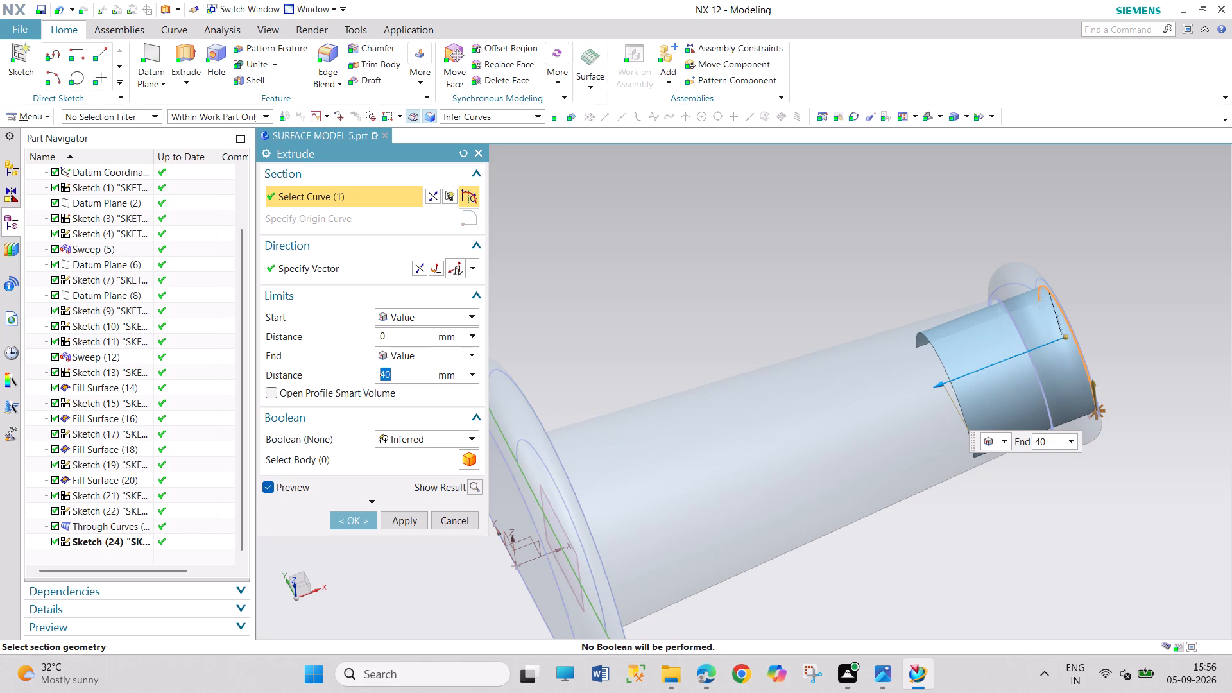
{"action": "scroll", "coordinate": [776, 520], "scroll_direction": "down", "scroll_amount": 4}
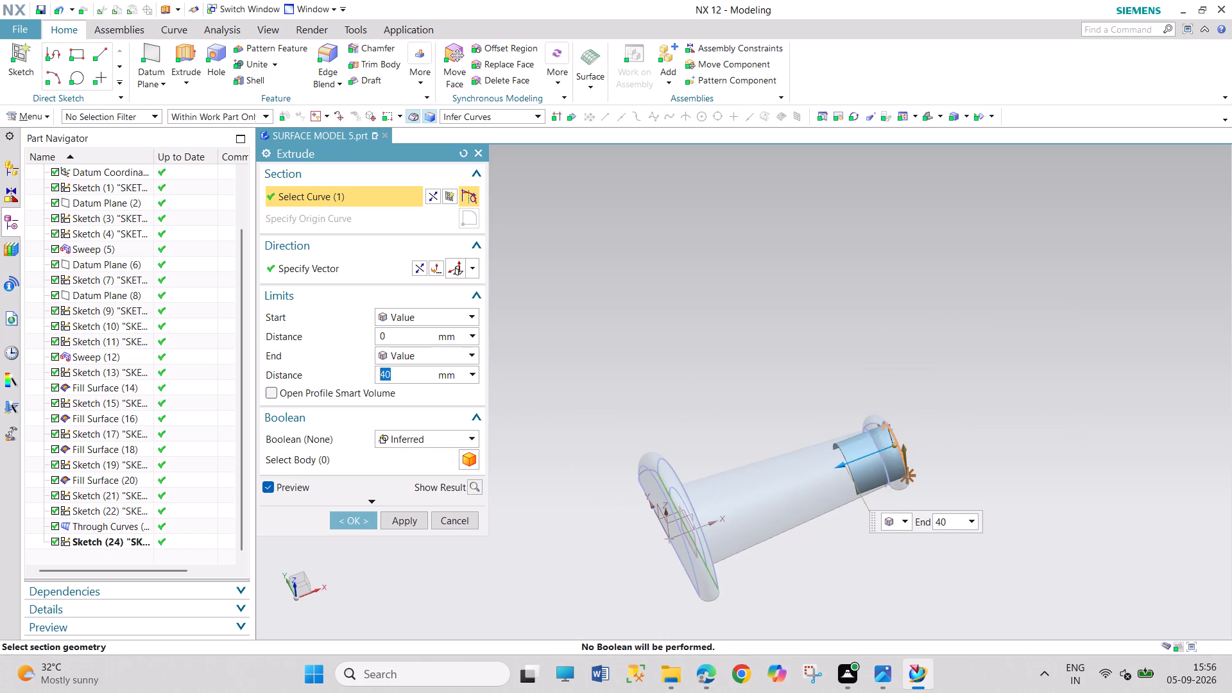
{"action": "middle_click_drag", "start_coordinate": [734, 486], "coordinate": [678, 371]}
{"action": "scroll", "coordinate": [694, 390], "scroll_direction": "up", "scroll_amount": 1}
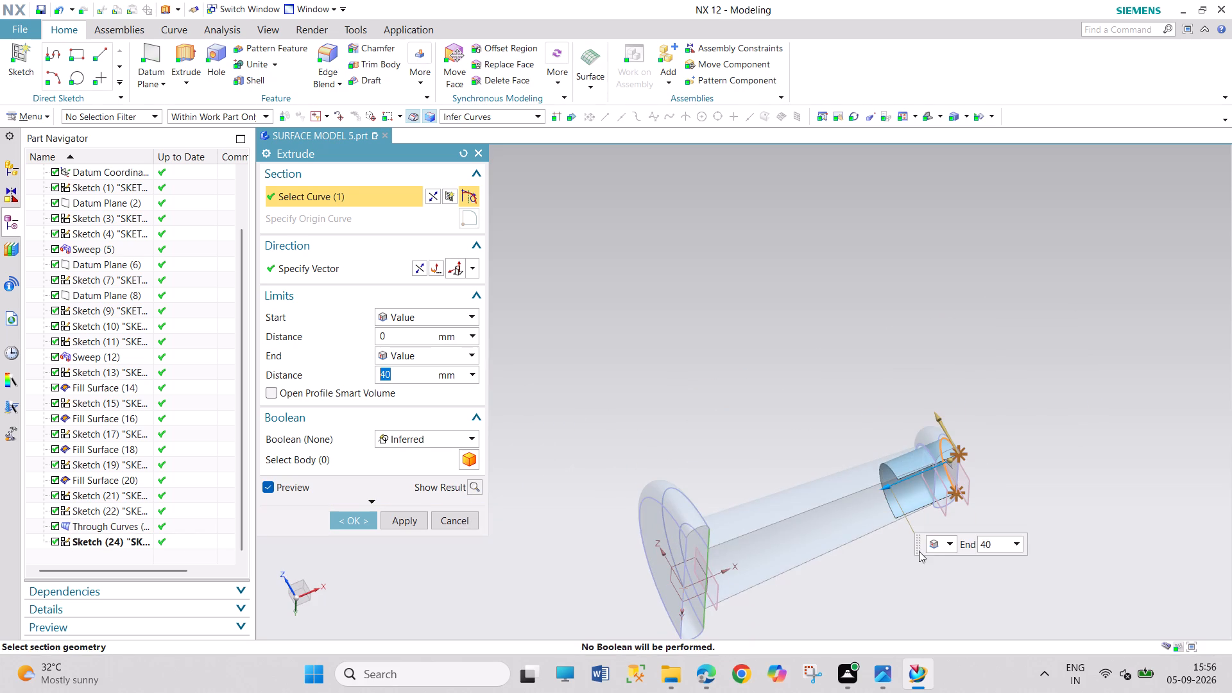
{"action": "middle_click_drag", "start_coordinate": [912, 552], "coordinate": [862, 552]}
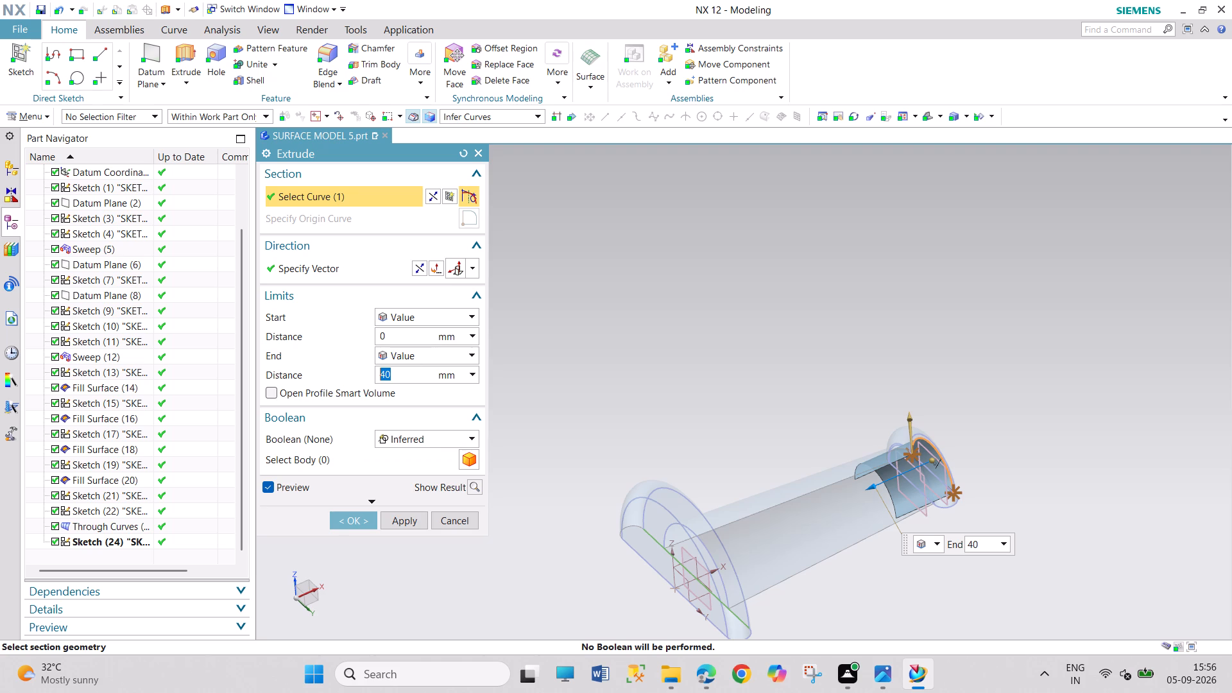
{"action": "type", "text": "180"}
{"action": "key", "text": "Return"}
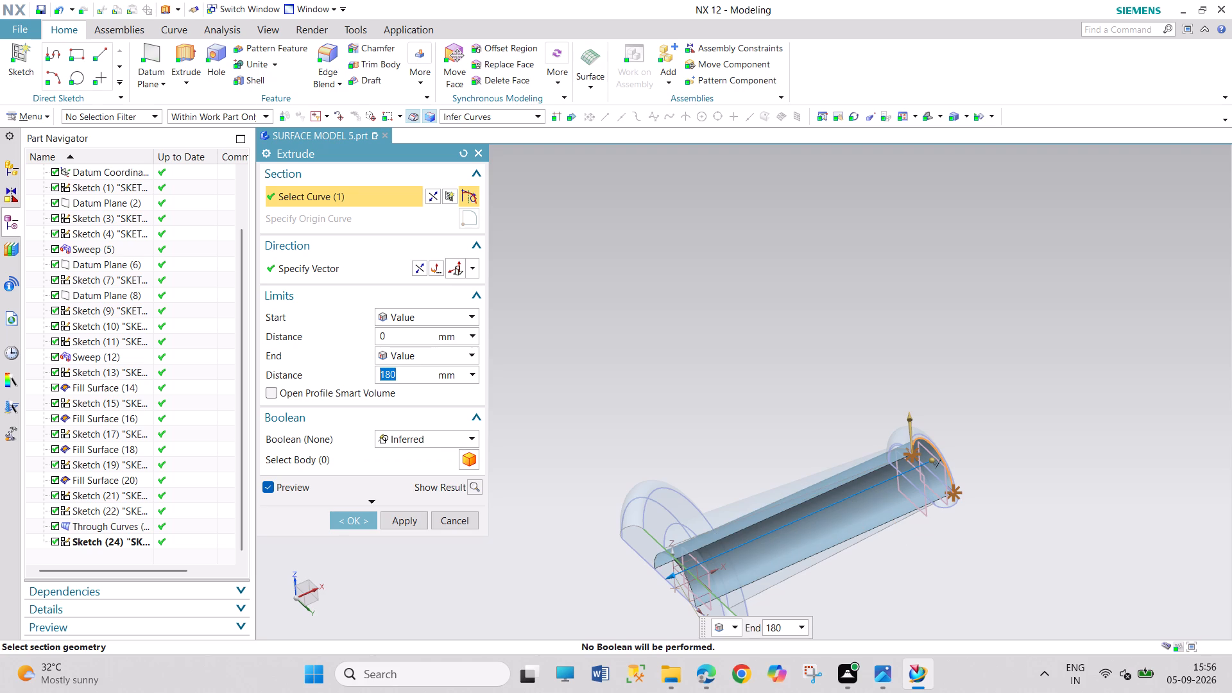
{"action": "type", "text": "16"}
{"action": "key", "text": "0"}
{"action": "key", "text": "Return"}
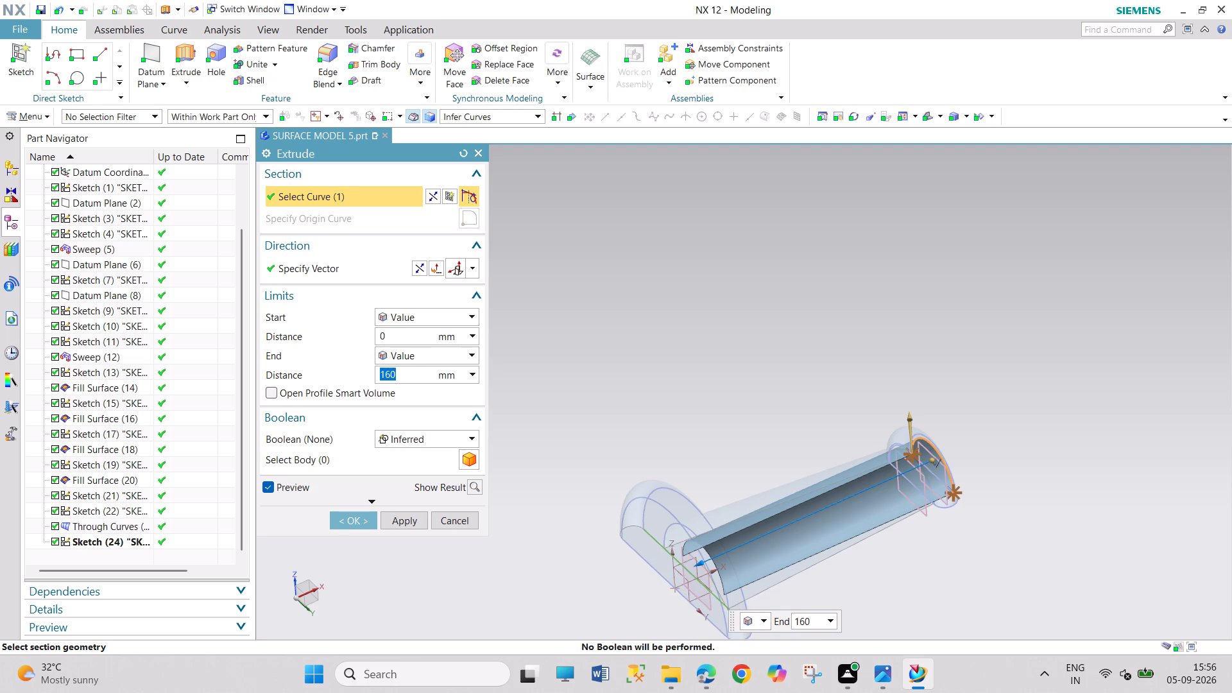
{"action": "middle_click_drag", "start_coordinate": [927, 560], "coordinate": [943, 591]}
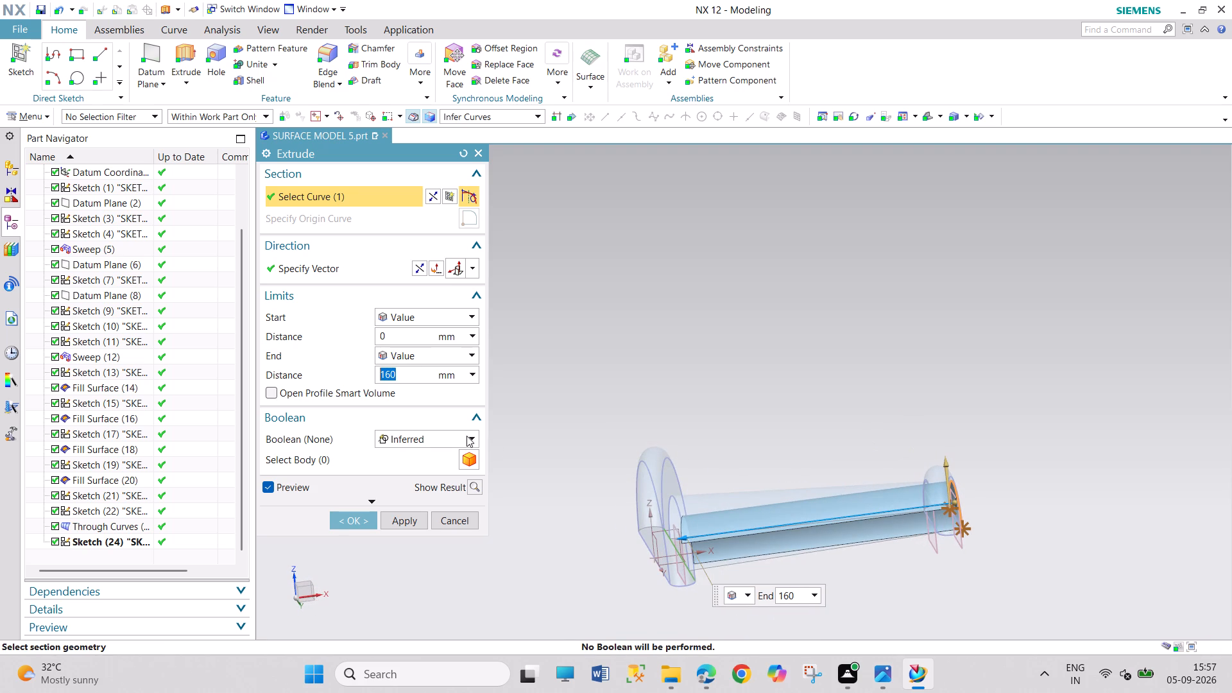
{"action": "type", "text": "170"}
{"action": "key", "text": "Return"}
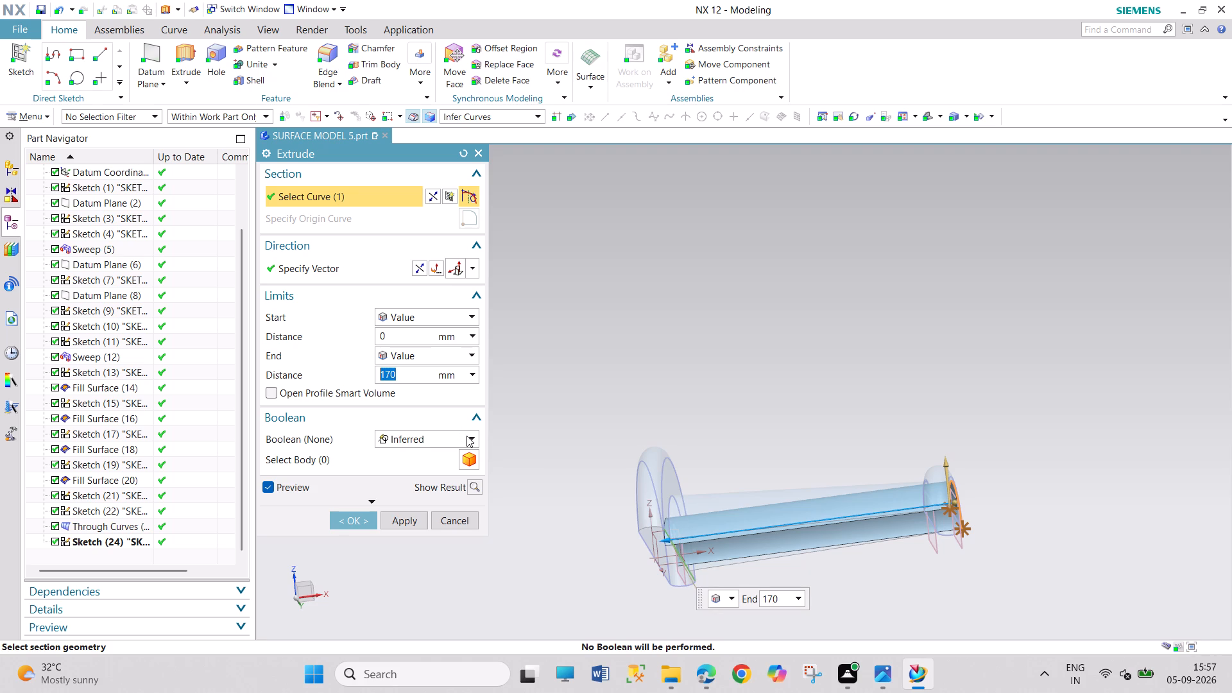
Try to set a Subtract Boolean against the tapered Through Curves surface, and complete the extrusion with Boolean Inferred.
{"action": "left_click", "coordinate": [427, 441]}
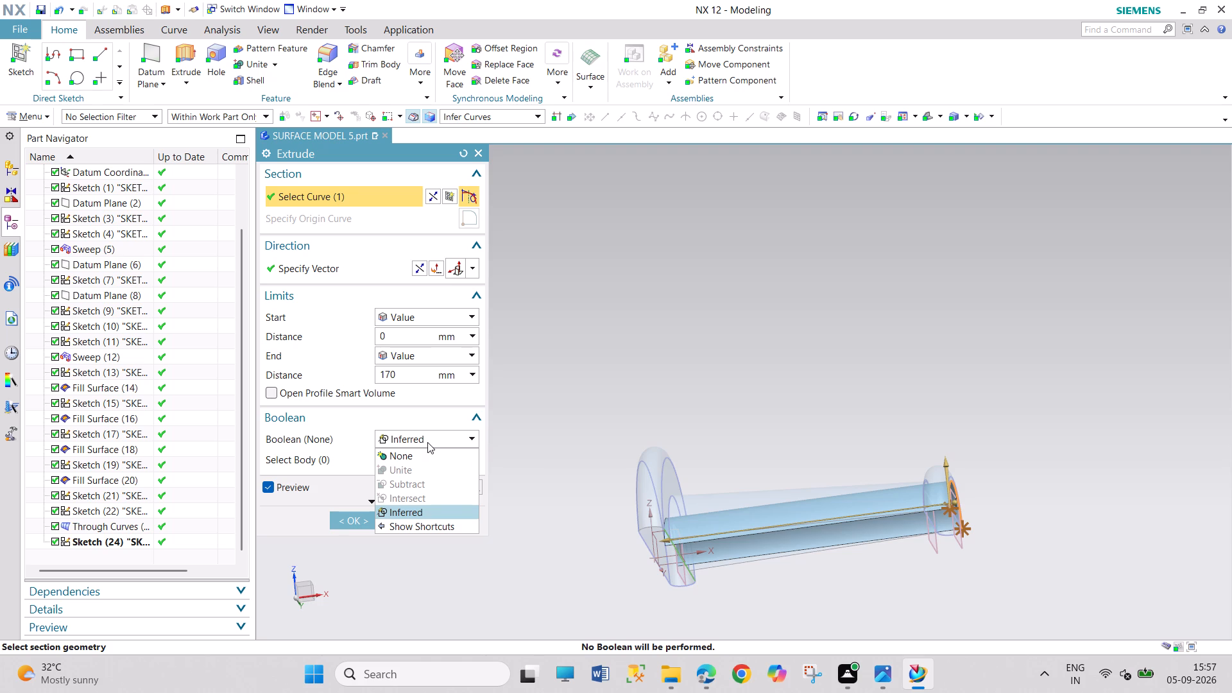
{"action": "left_click", "coordinate": [357, 520]}
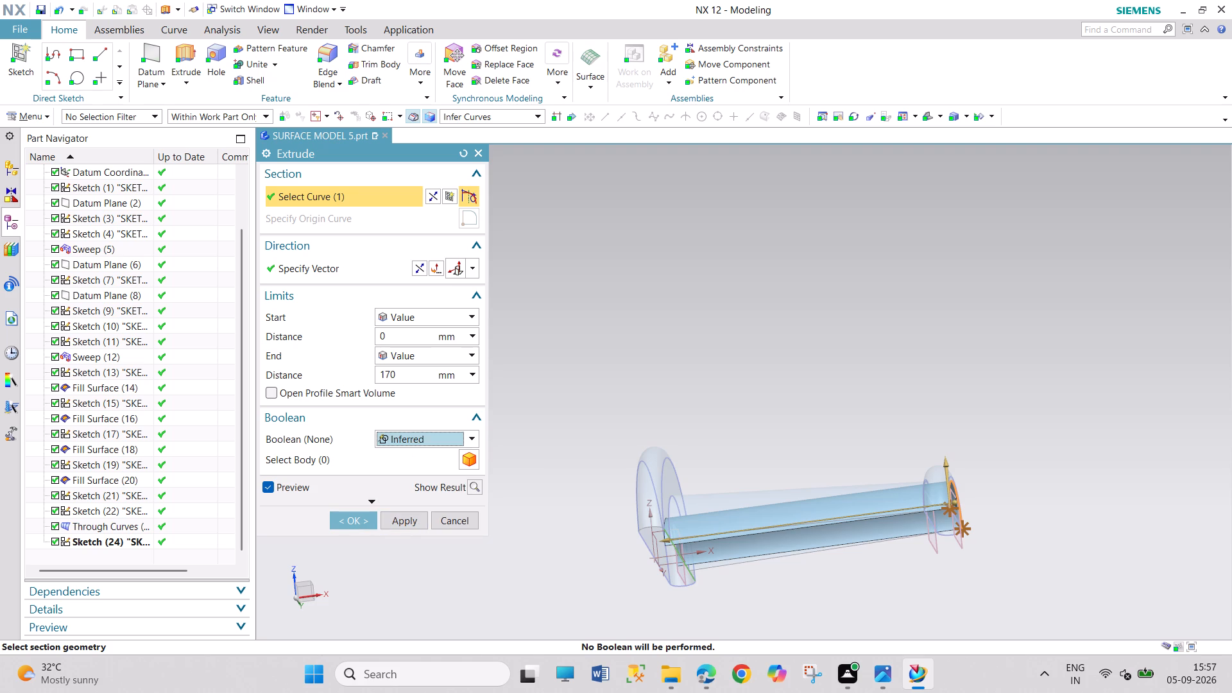
{"action": "middle_click_drag", "start_coordinate": [696, 409], "coordinate": [693, 411]}
{"action": "middle_click_drag", "start_coordinate": [693, 411], "coordinate": [646, 416]}
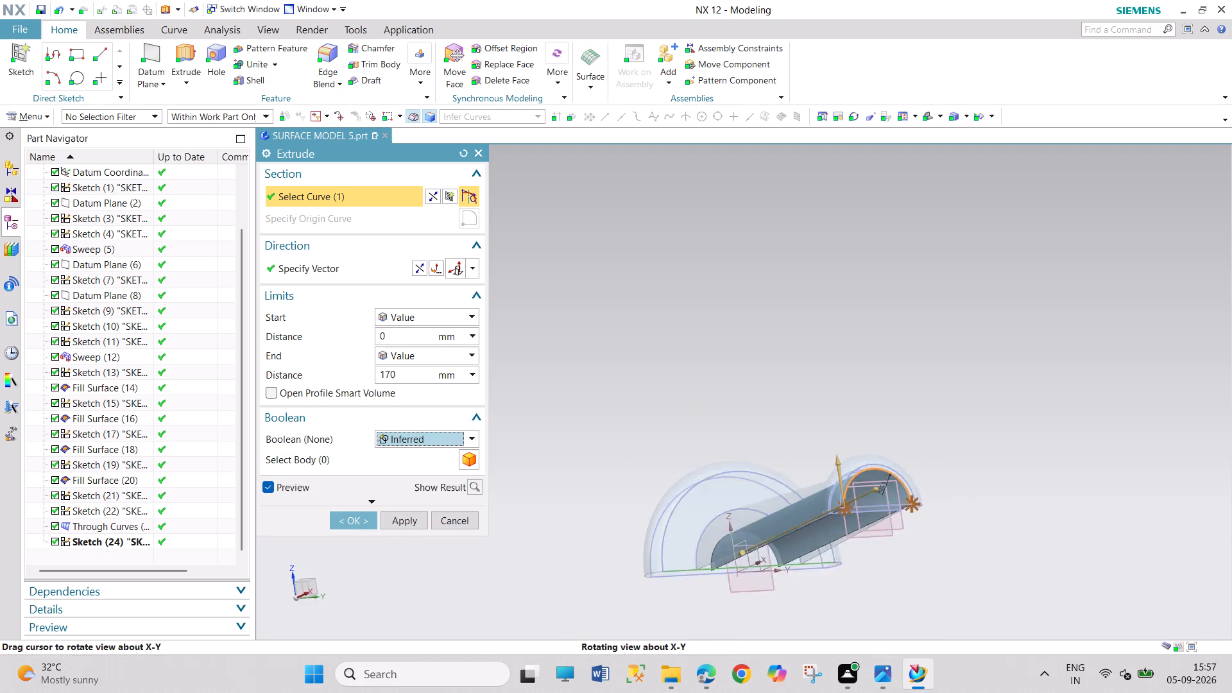
{"action": "middle_click_drag", "start_coordinate": [646, 416], "coordinate": [651, 428]}
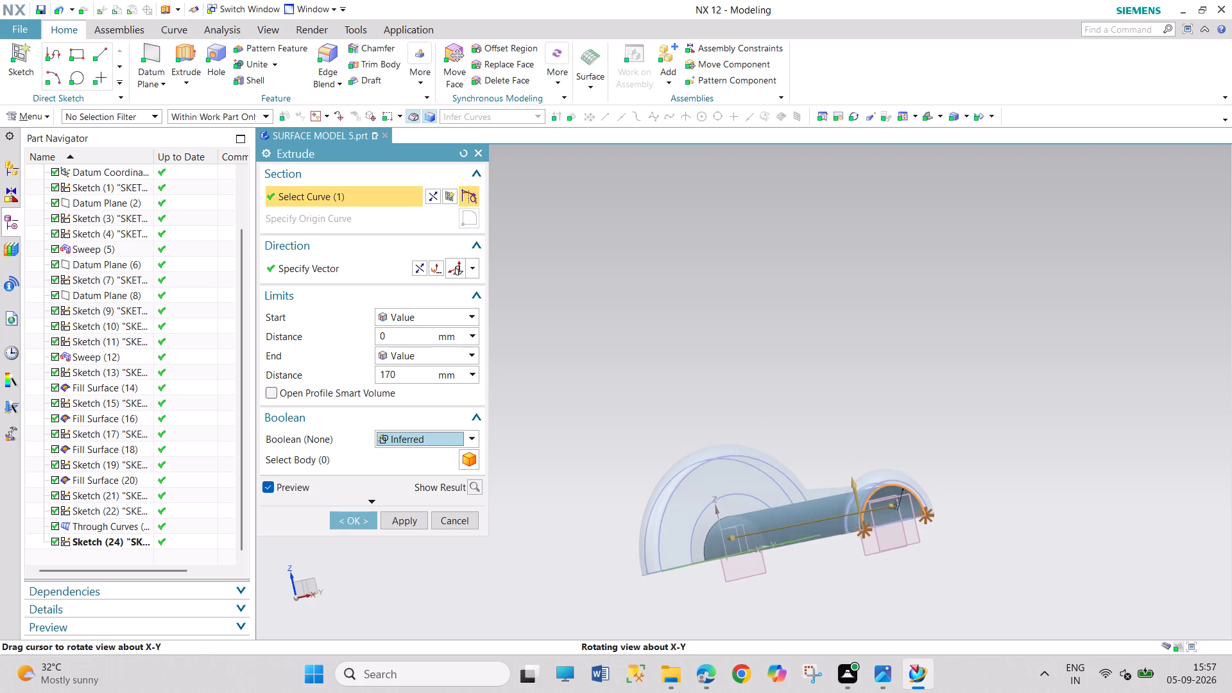
{"action": "middle_click_drag", "start_coordinate": [651, 428], "coordinate": [656, 445]}
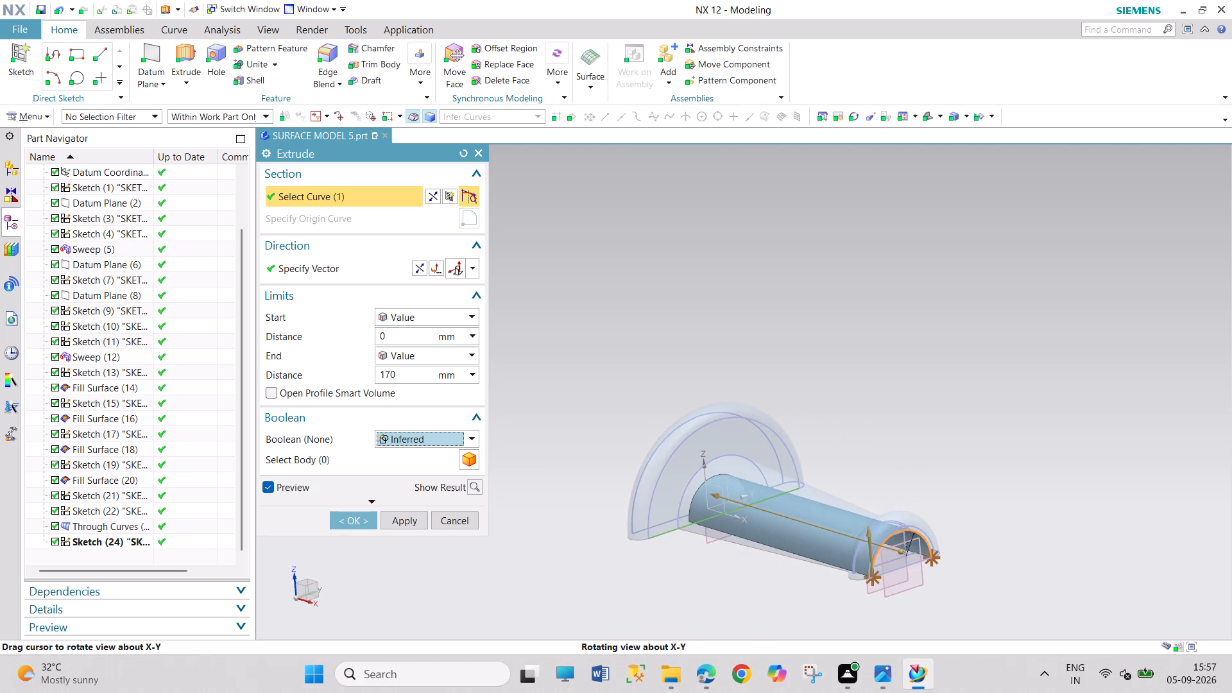
{"action": "middle_click_drag", "start_coordinate": [656, 445], "coordinate": [661, 446]}
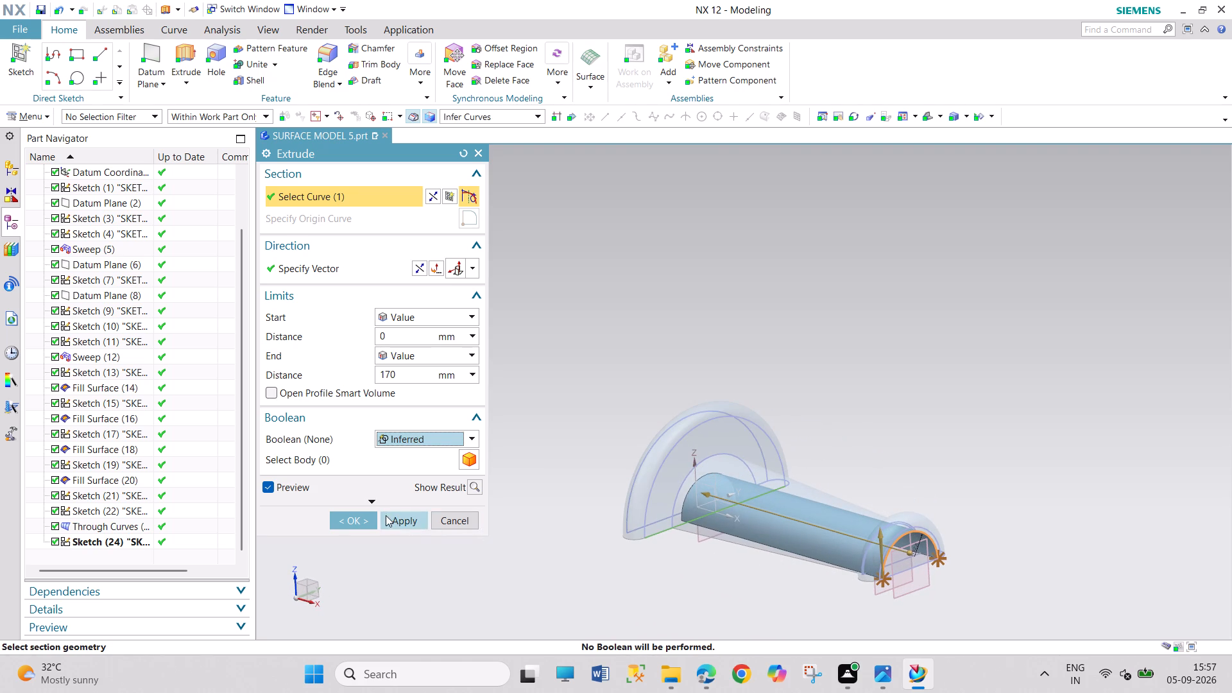
{"action": "left_click", "coordinate": [432, 463]}
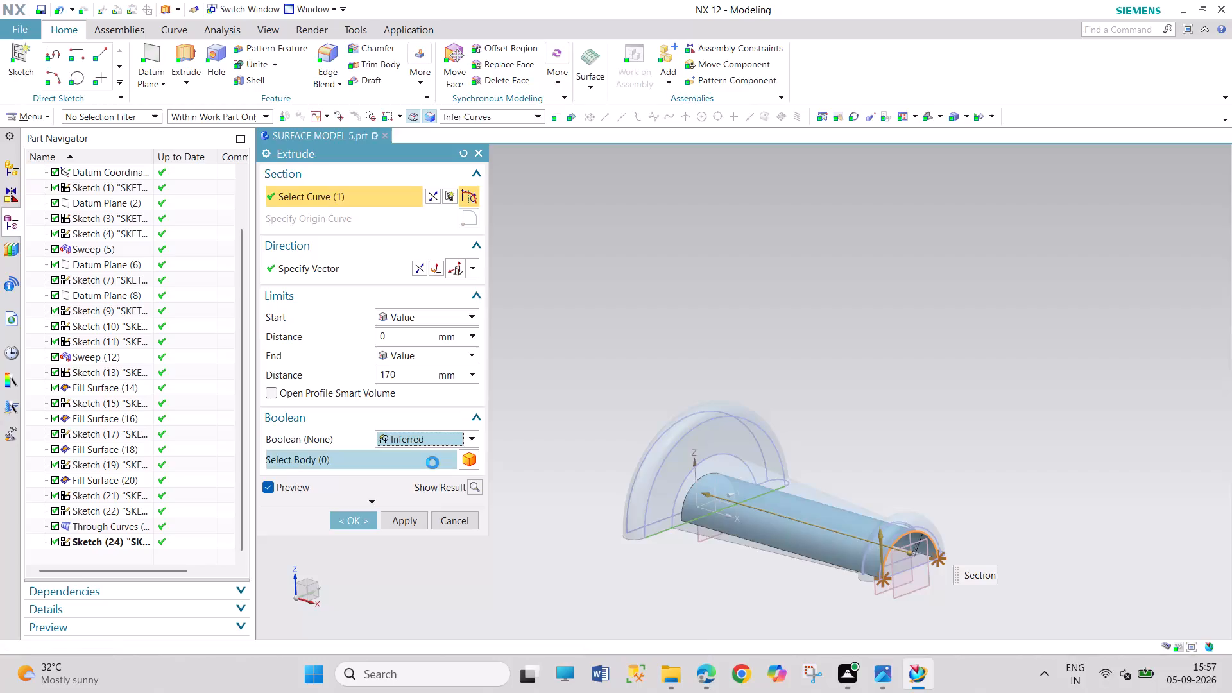
{"action": "left_click", "coordinate": [751, 478]}
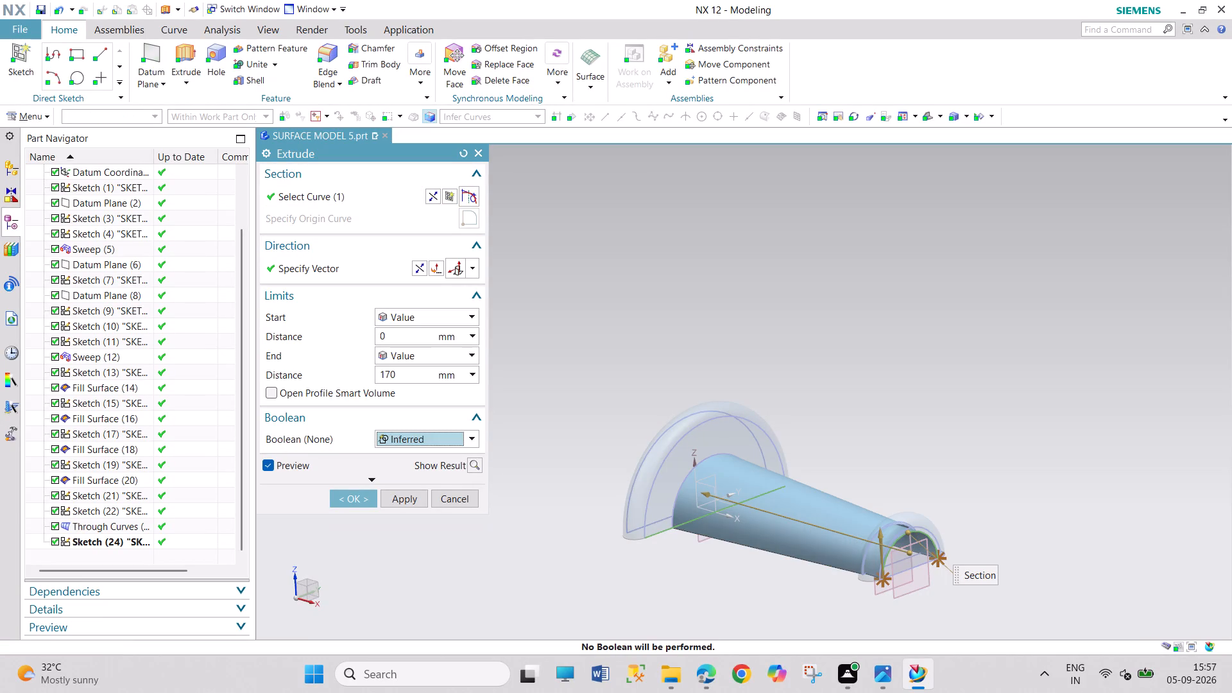
{"action": "left_click", "coordinate": [475, 440]}
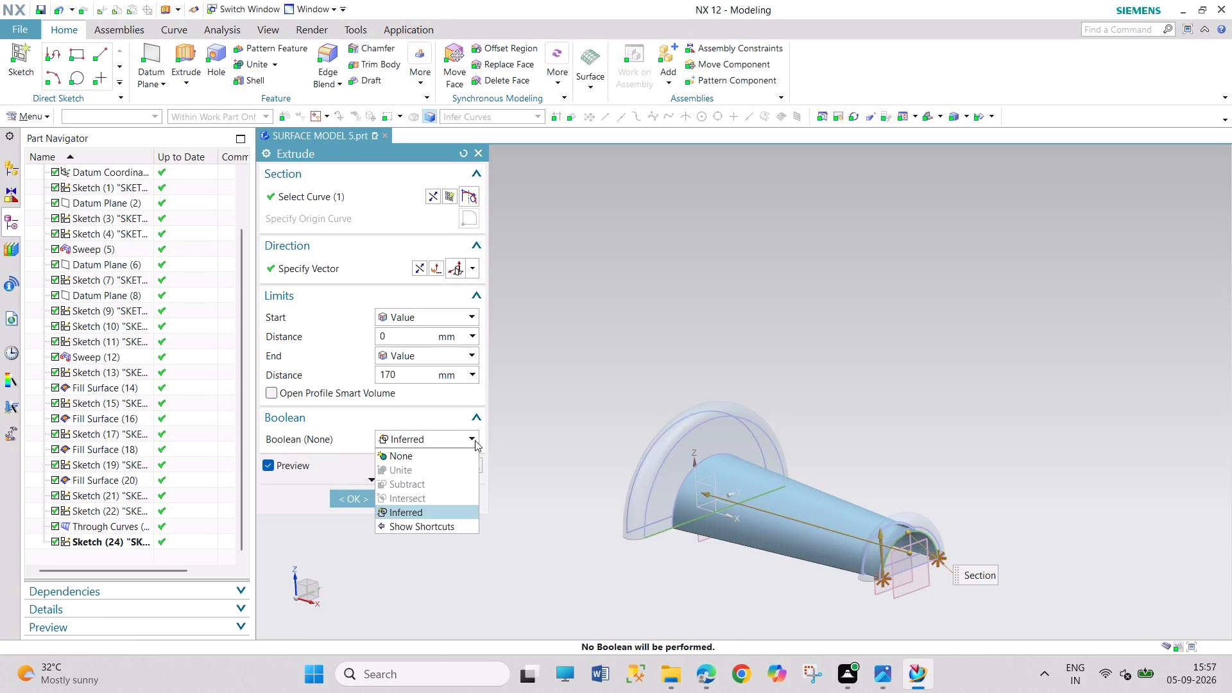
{"action": "triple_click", "coordinate": [432, 484]}
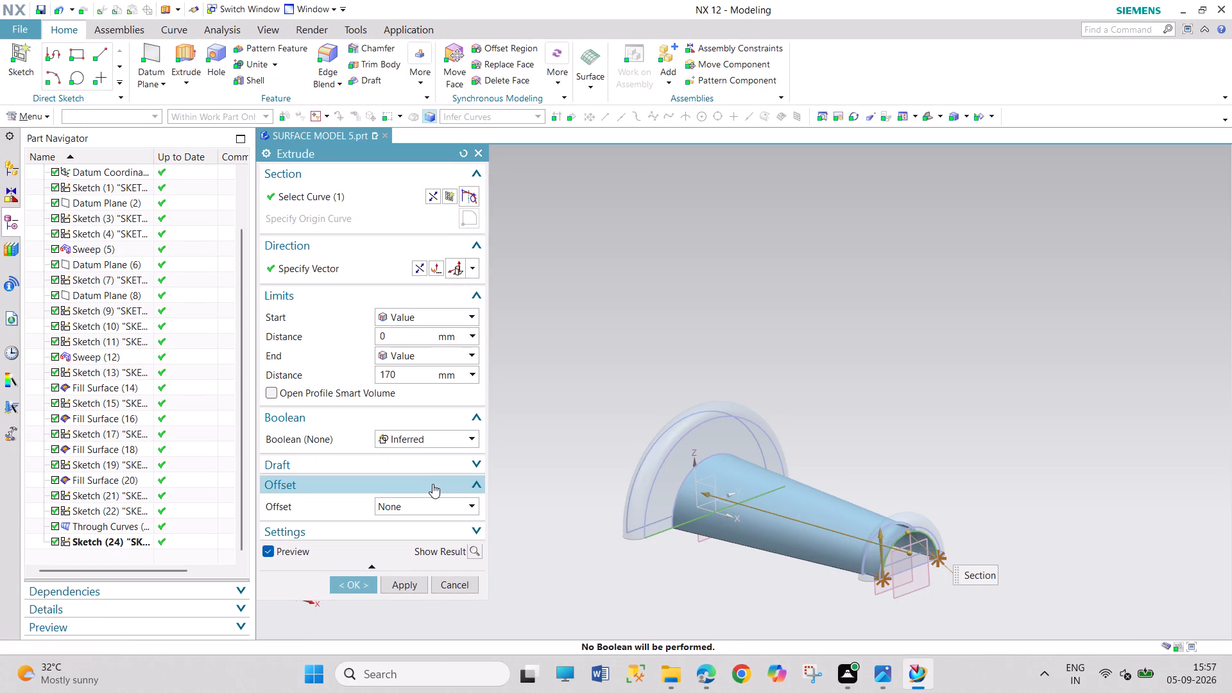
{"action": "left_click", "coordinate": [352, 580]}
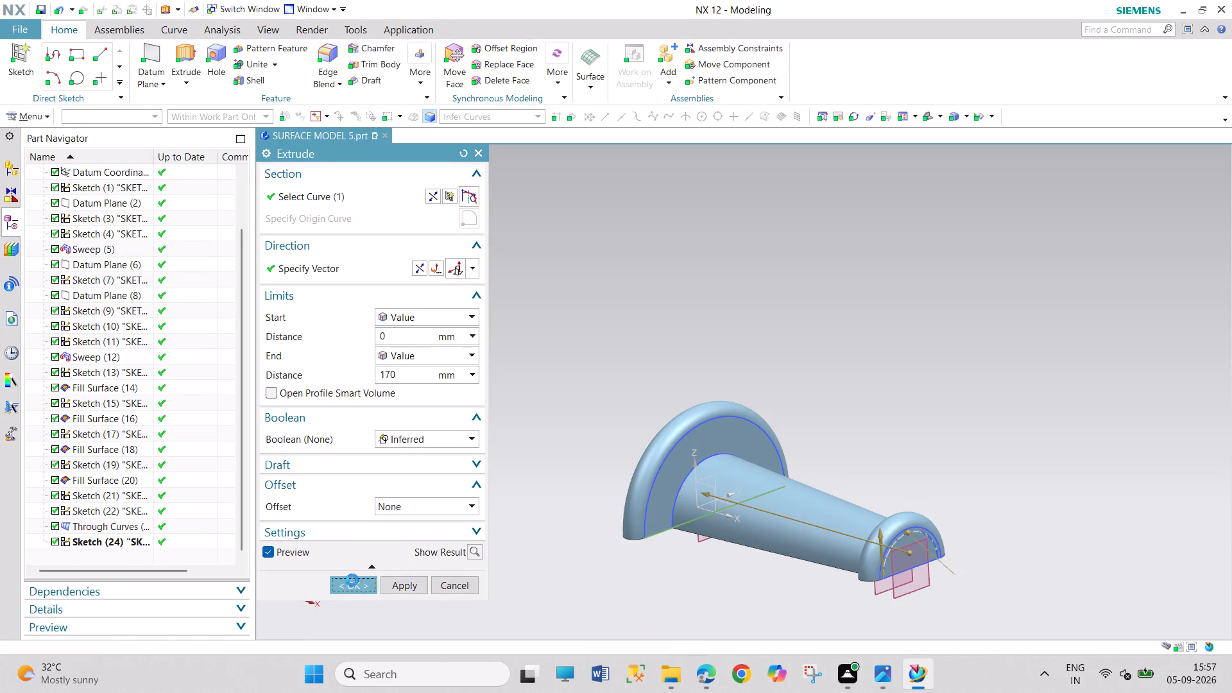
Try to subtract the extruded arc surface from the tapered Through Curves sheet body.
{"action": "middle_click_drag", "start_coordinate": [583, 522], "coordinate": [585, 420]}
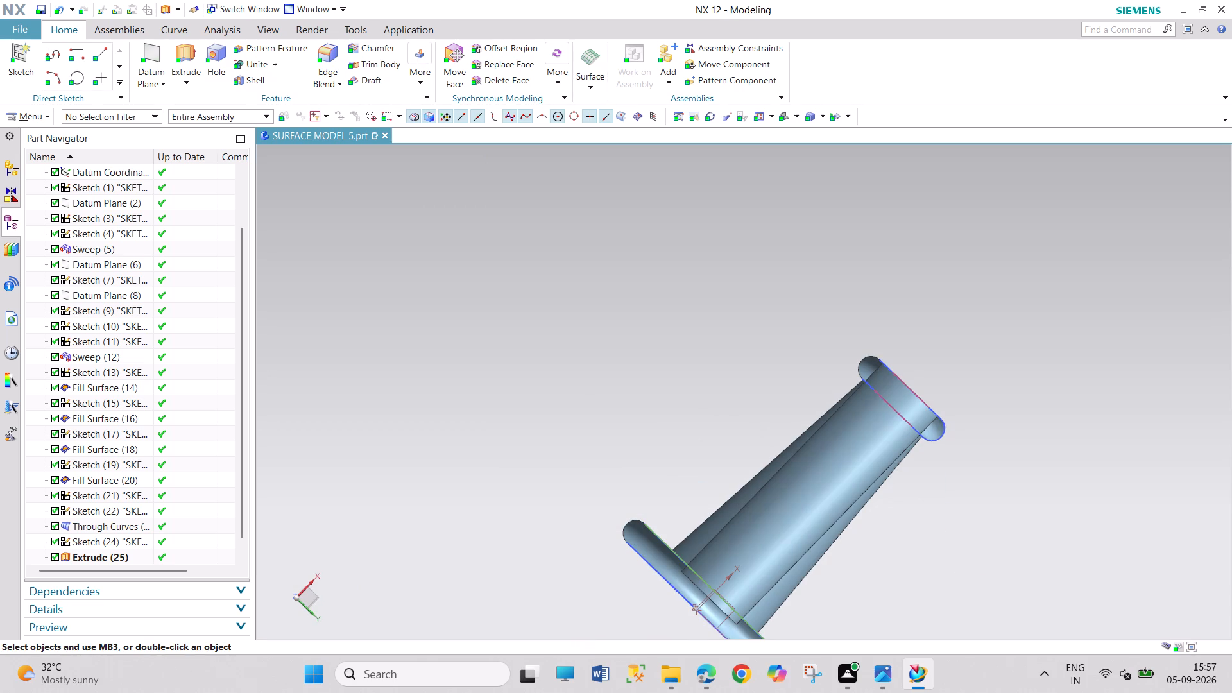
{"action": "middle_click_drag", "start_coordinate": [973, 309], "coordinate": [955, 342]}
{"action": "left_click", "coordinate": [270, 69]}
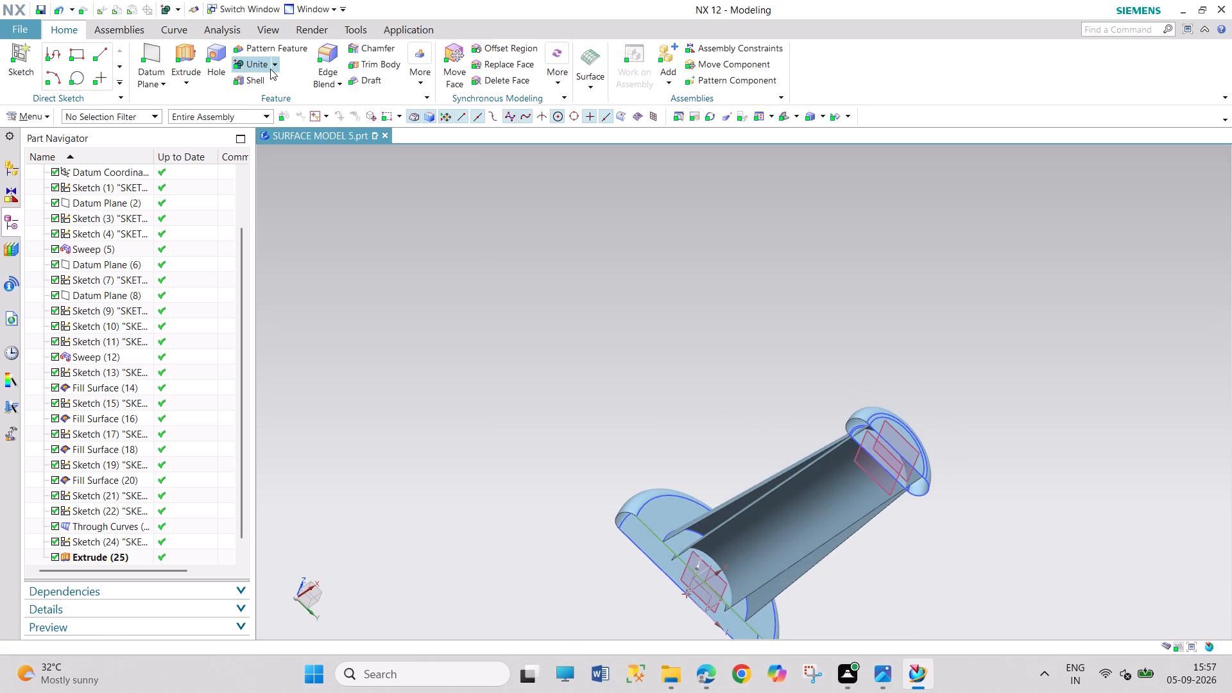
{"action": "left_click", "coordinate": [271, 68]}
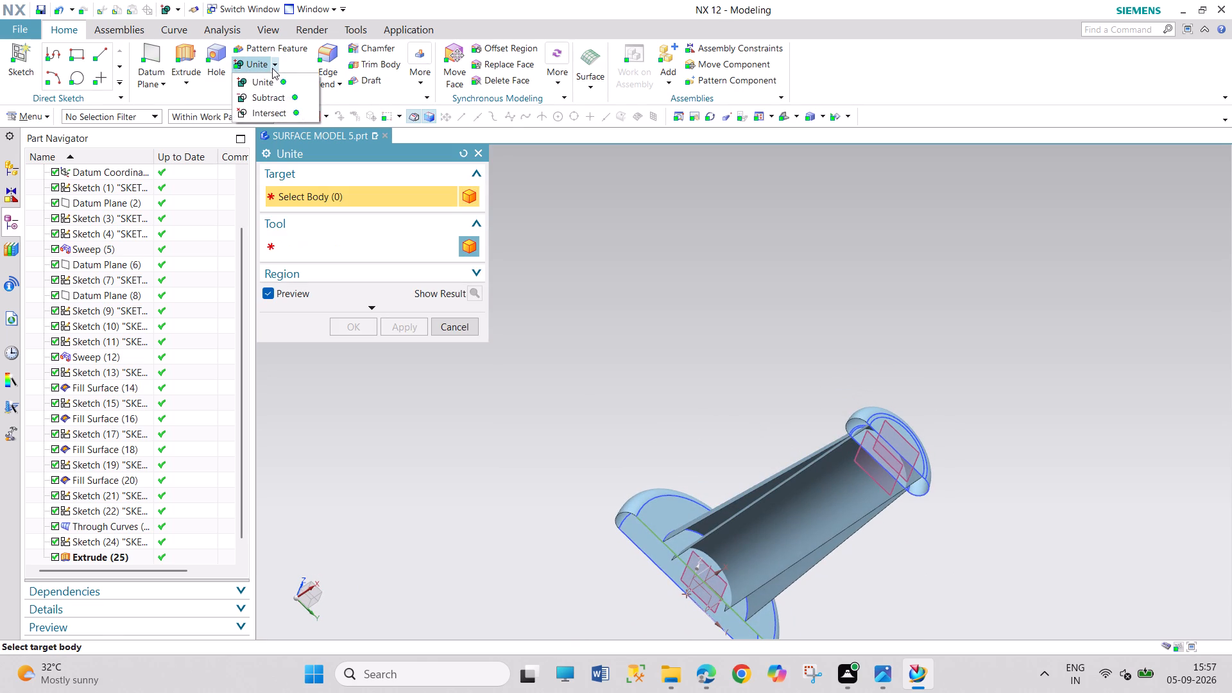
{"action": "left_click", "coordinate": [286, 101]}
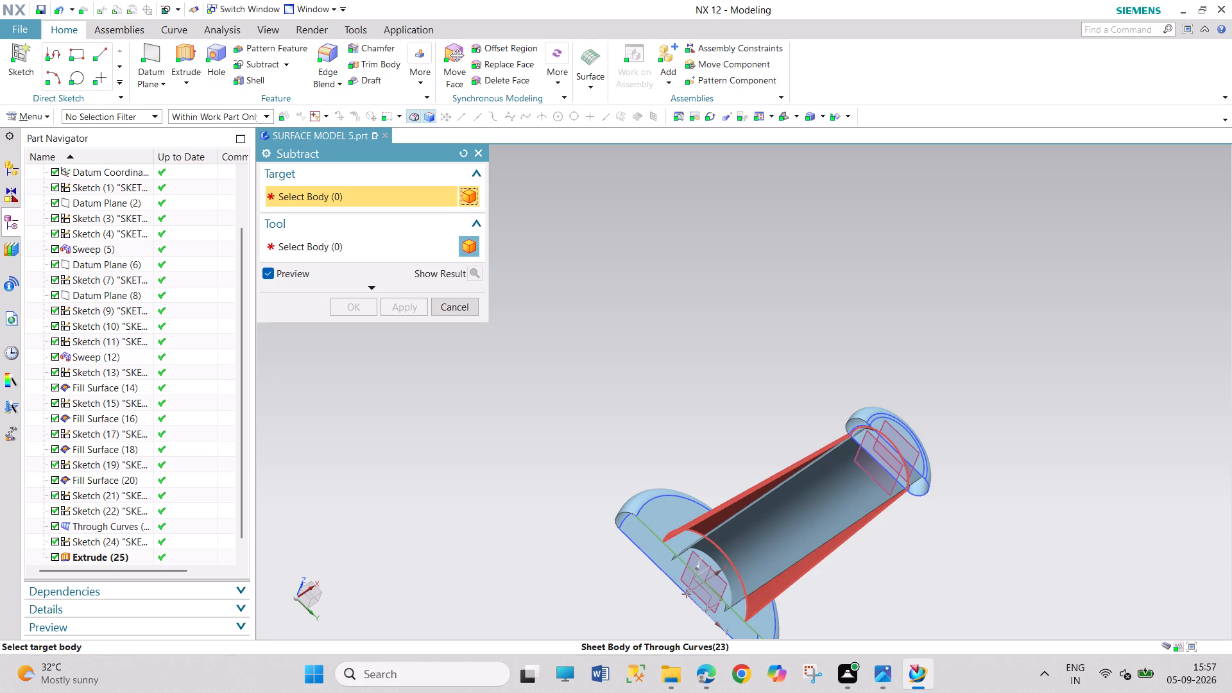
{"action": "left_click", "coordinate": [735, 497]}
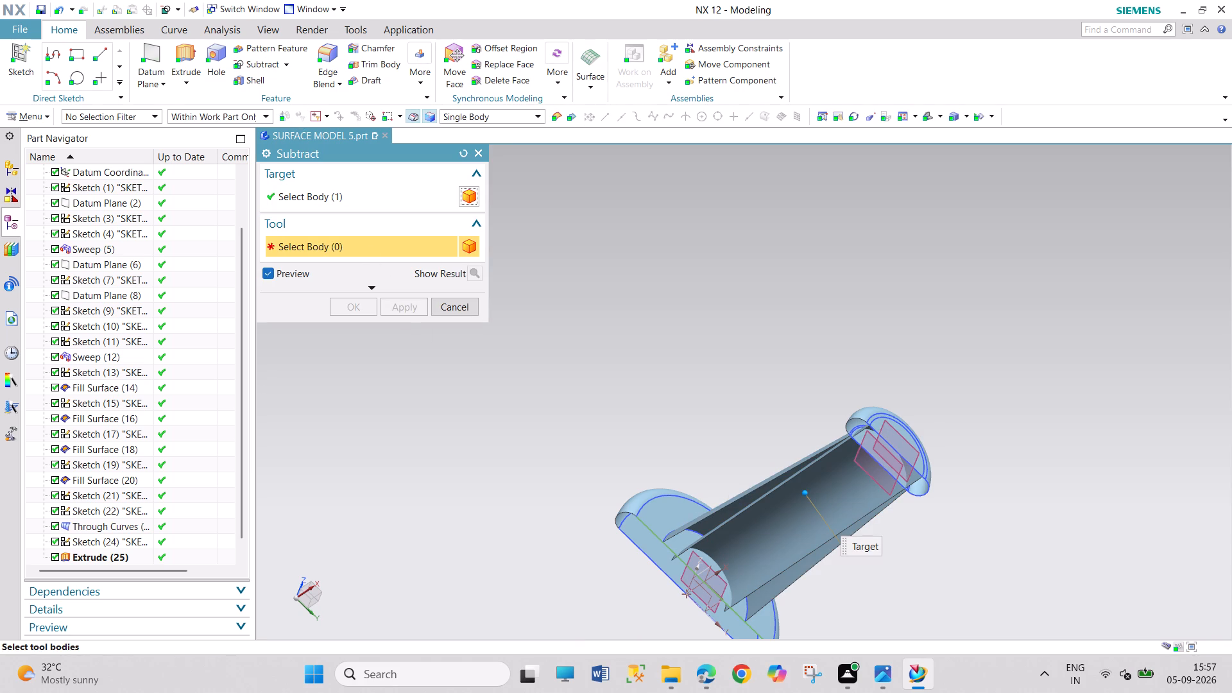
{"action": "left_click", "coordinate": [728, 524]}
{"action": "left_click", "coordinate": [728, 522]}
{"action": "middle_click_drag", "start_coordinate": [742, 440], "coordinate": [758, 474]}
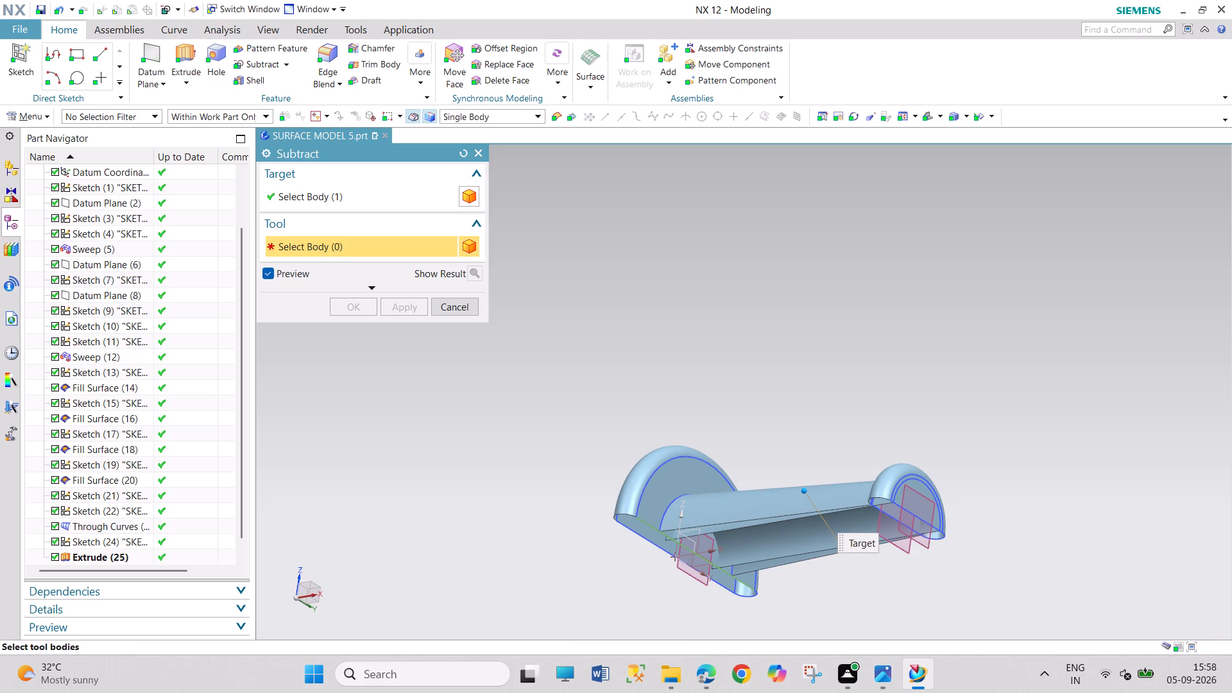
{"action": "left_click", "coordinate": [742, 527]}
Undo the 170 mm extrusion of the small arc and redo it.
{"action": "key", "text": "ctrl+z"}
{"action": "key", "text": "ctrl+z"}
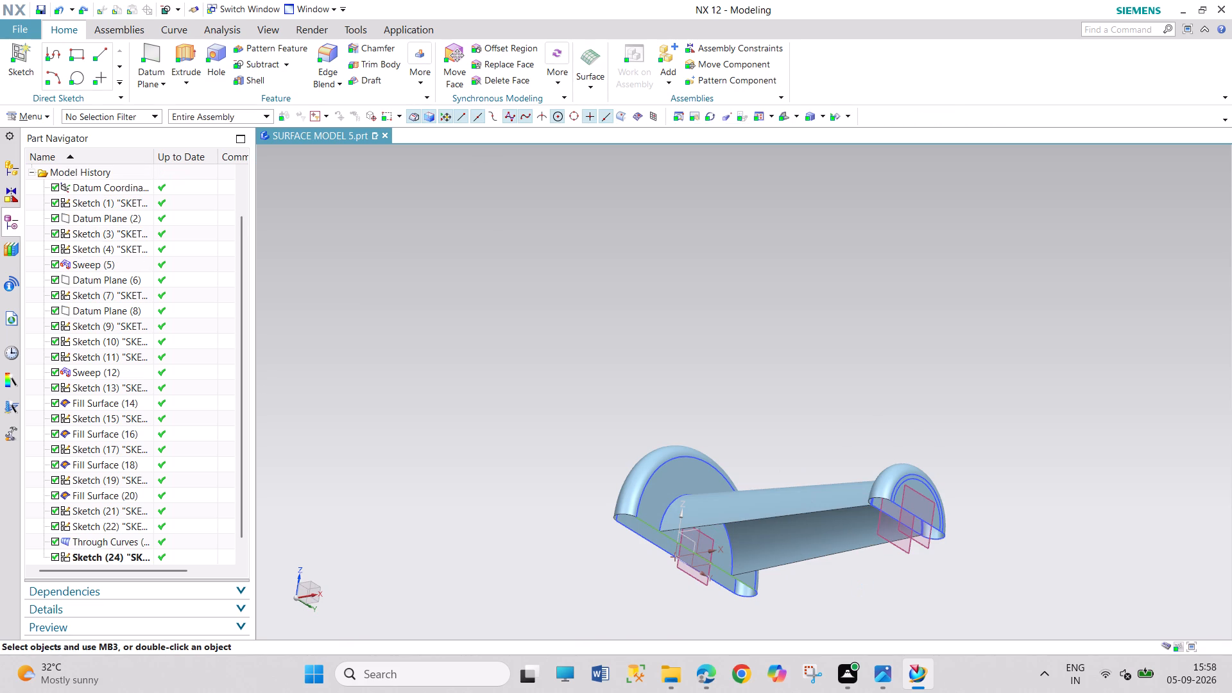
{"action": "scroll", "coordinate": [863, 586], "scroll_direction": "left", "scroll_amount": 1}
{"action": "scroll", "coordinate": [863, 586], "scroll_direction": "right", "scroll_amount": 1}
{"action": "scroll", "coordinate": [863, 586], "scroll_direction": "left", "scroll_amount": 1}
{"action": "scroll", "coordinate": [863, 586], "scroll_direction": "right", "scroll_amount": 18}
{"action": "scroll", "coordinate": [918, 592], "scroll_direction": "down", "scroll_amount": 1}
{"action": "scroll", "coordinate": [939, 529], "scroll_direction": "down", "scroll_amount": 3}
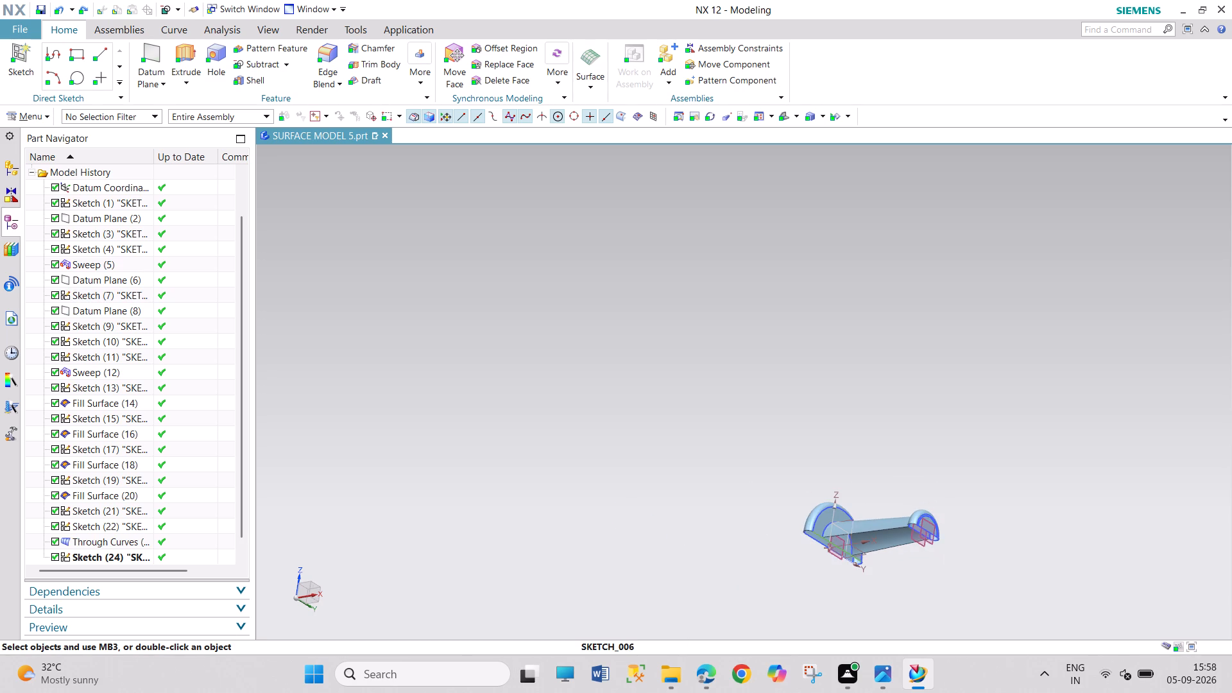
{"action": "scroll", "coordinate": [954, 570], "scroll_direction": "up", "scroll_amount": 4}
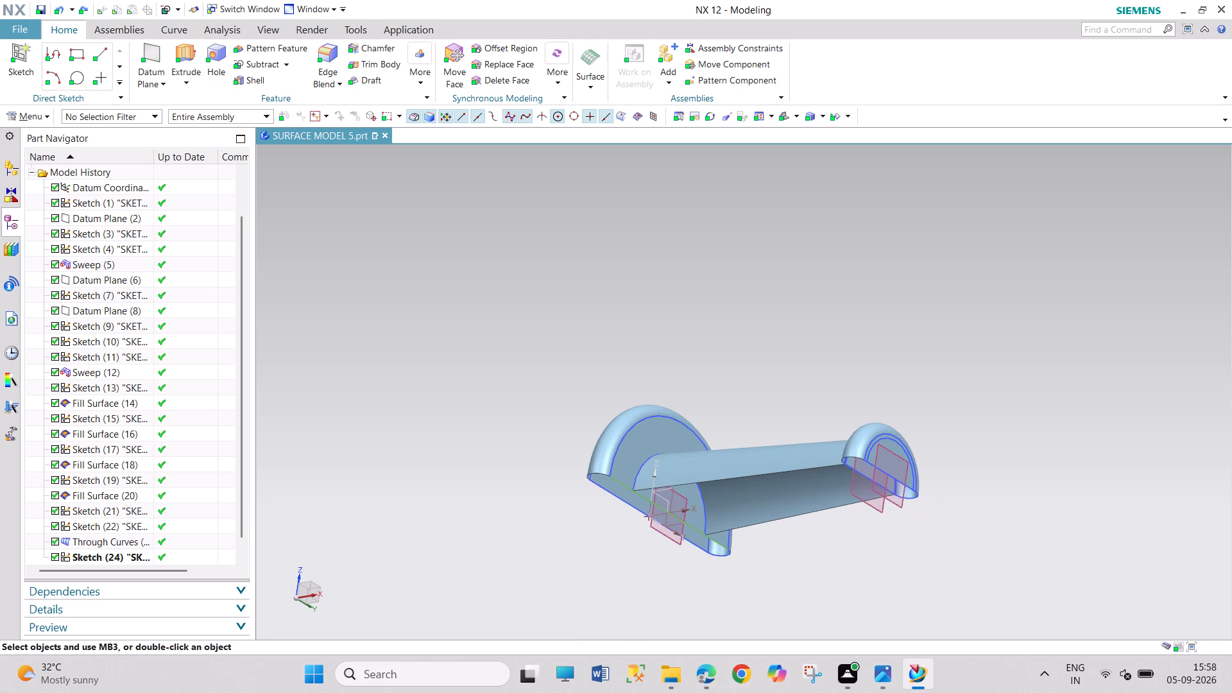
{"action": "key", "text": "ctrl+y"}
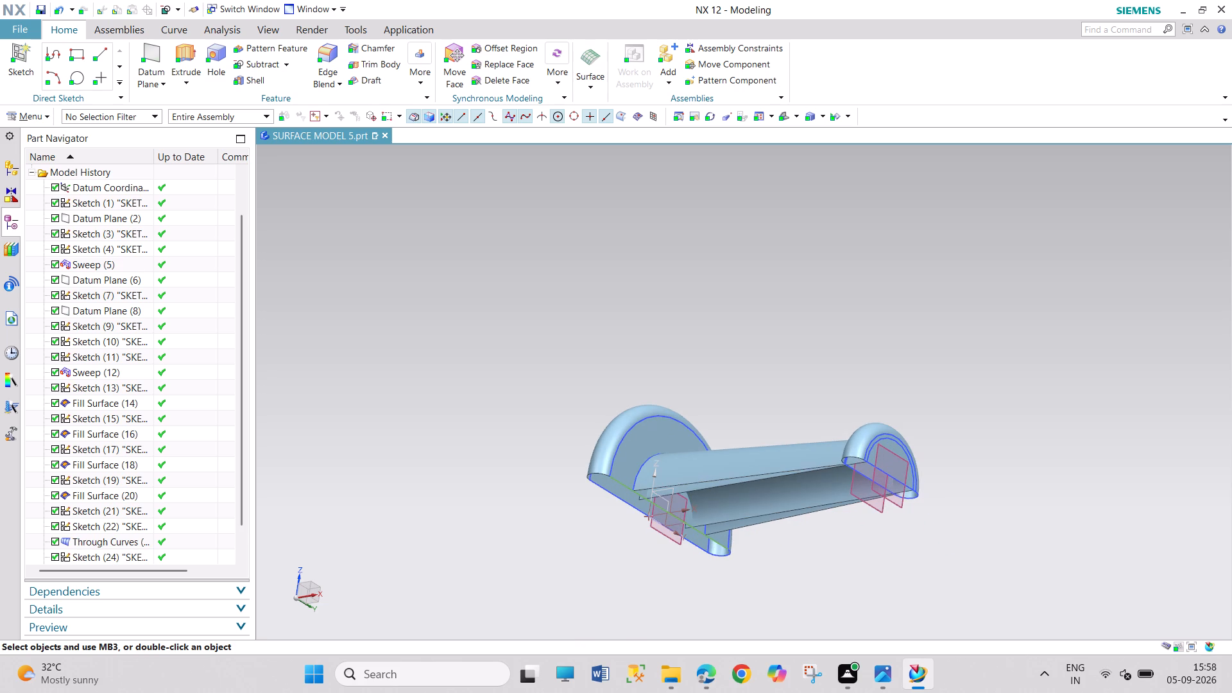
Trim the sheets Fill Surface (18), Fill Surface (20) and Fill Surface (14) with the extruded arc surface as boundary, using Keep for the regions.
{"action": "left_click", "coordinate": [592, 85]}
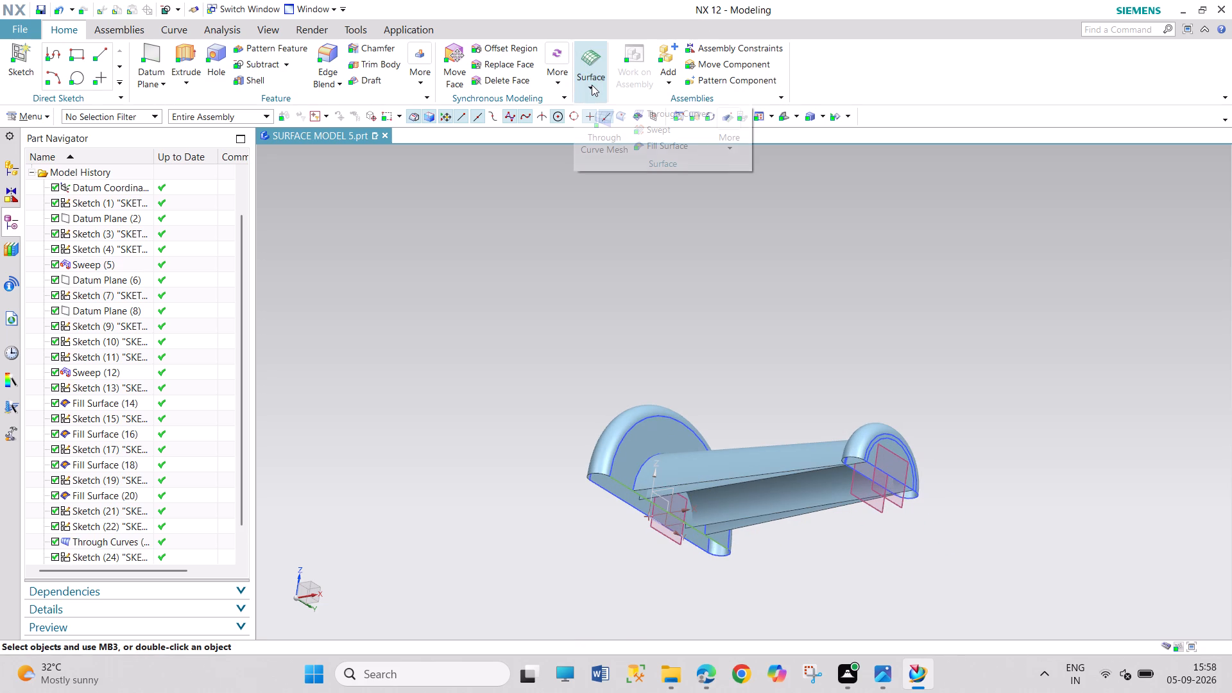
{"action": "left_click", "coordinate": [724, 144]}
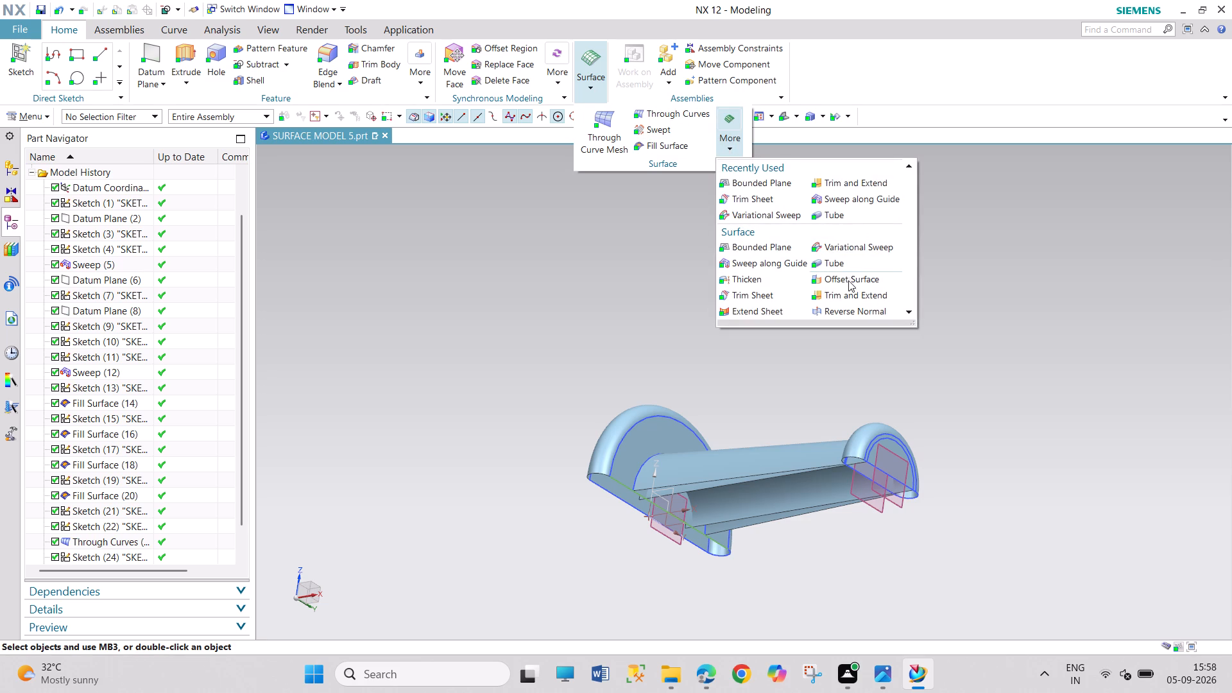
{"action": "left_click", "coordinate": [765, 295]}
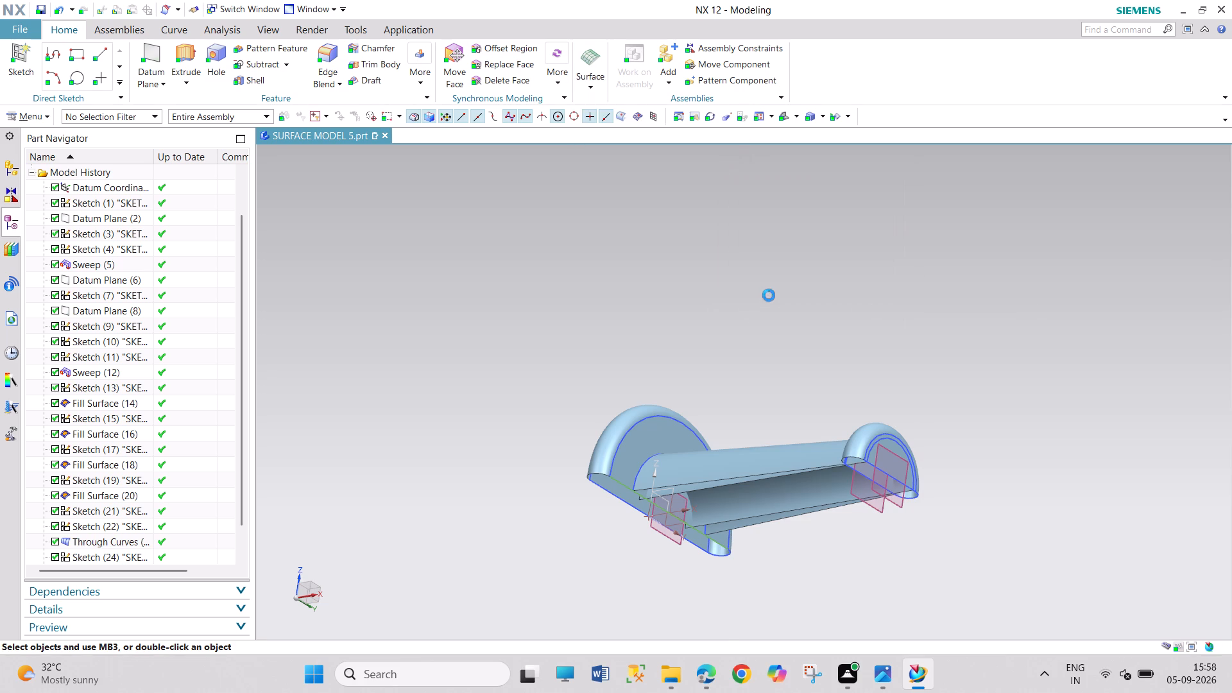
{"action": "scroll", "coordinate": [891, 497], "scroll_direction": "up", "scroll_amount": 5}
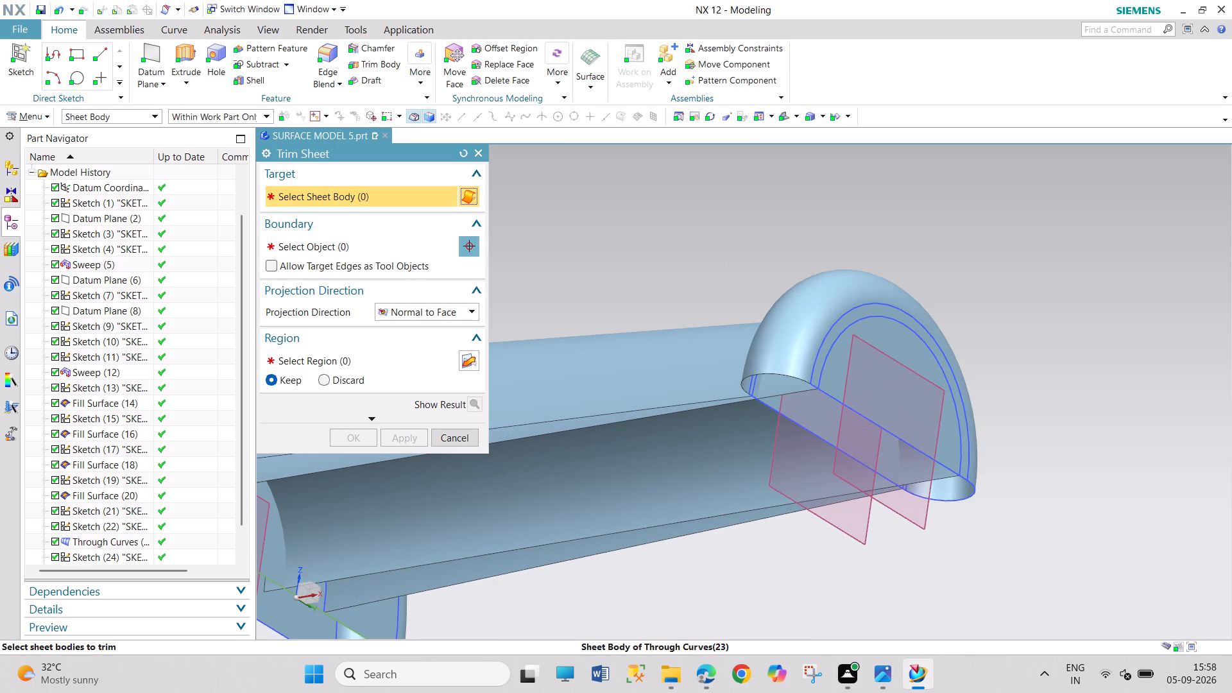
{"action": "left_click", "coordinate": [858, 354]}
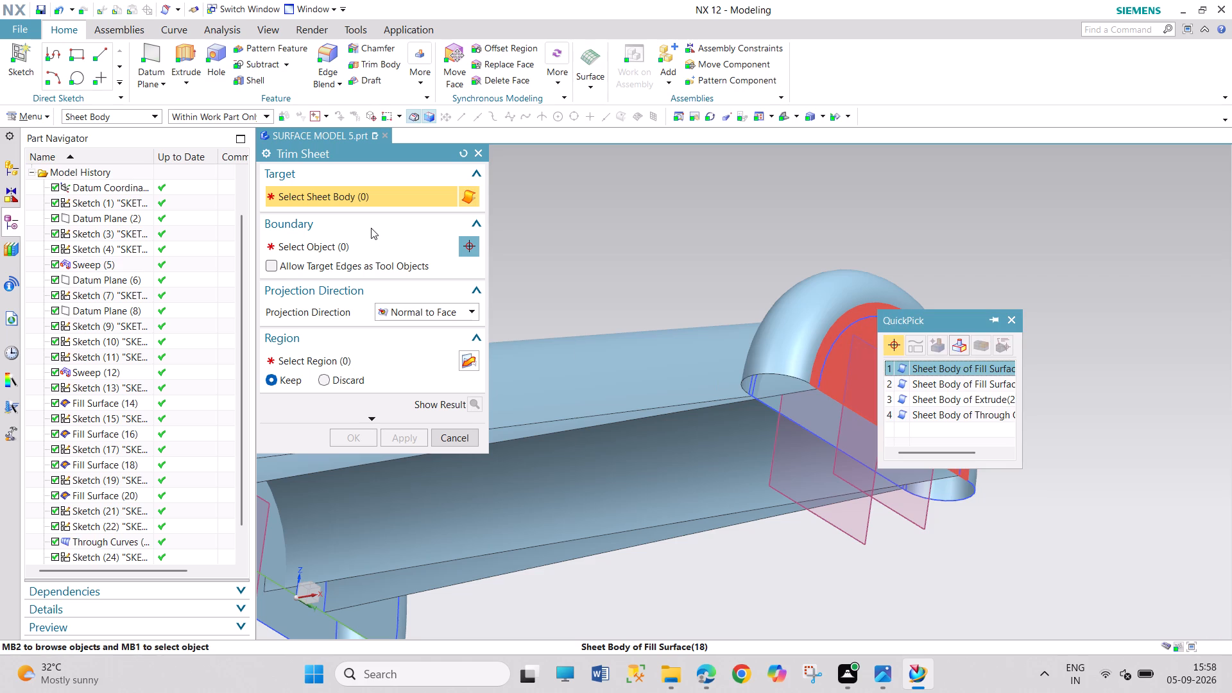
{"action": "left_click", "coordinate": [936, 368]}
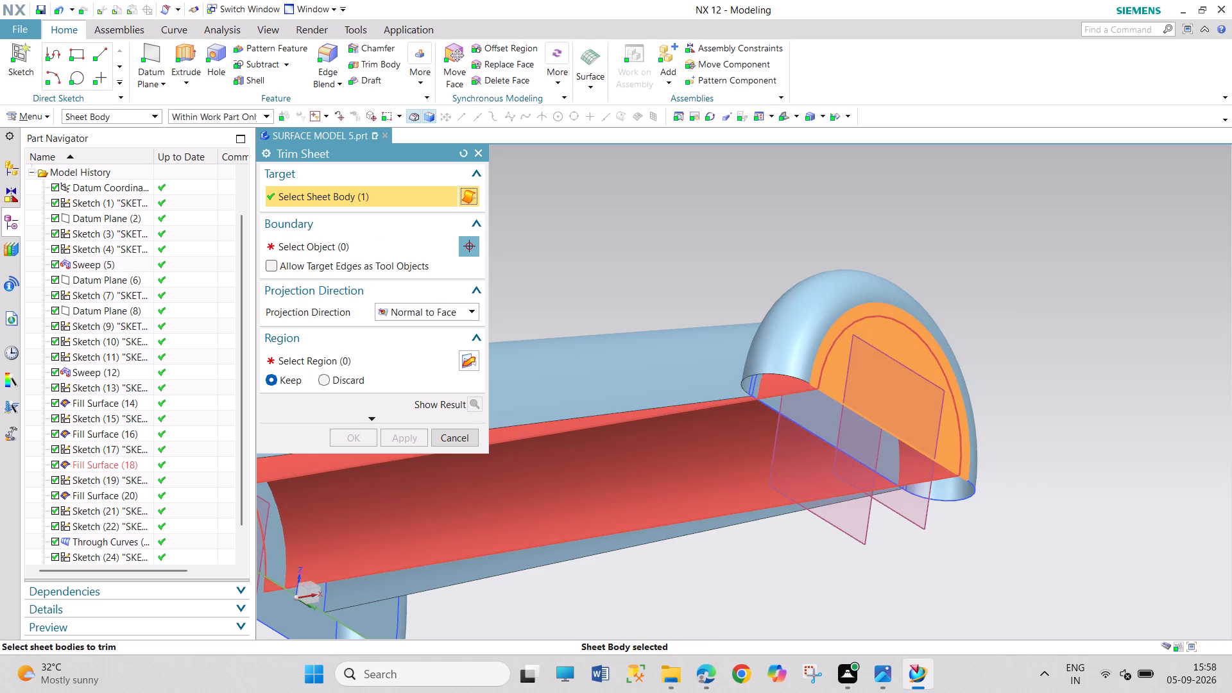
{"action": "left_click", "coordinate": [826, 420]}
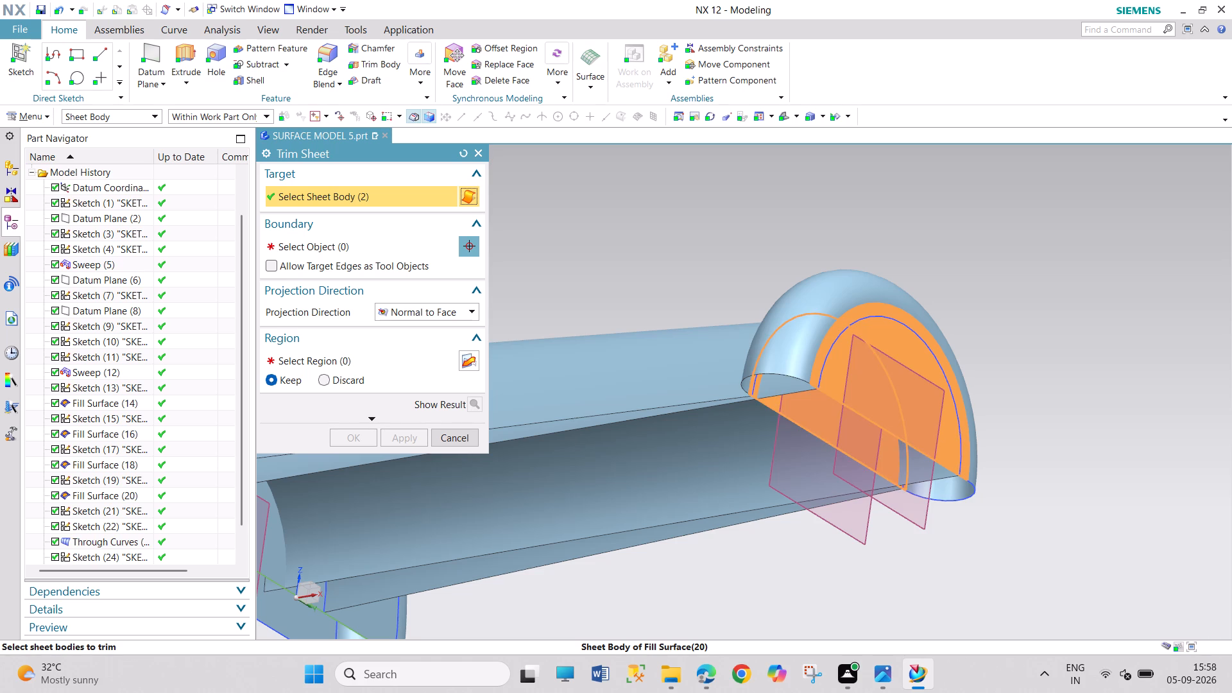
{"action": "scroll", "coordinate": [778, 551], "scroll_direction": "up", "scroll_amount": 2}
{"action": "scroll", "coordinate": [780, 547], "scroll_direction": "down", "scroll_amount": 5}
{"action": "scroll", "coordinate": [465, 586], "scroll_direction": "up", "scroll_amount": 2}
{"action": "left_click", "coordinate": [555, 512]}
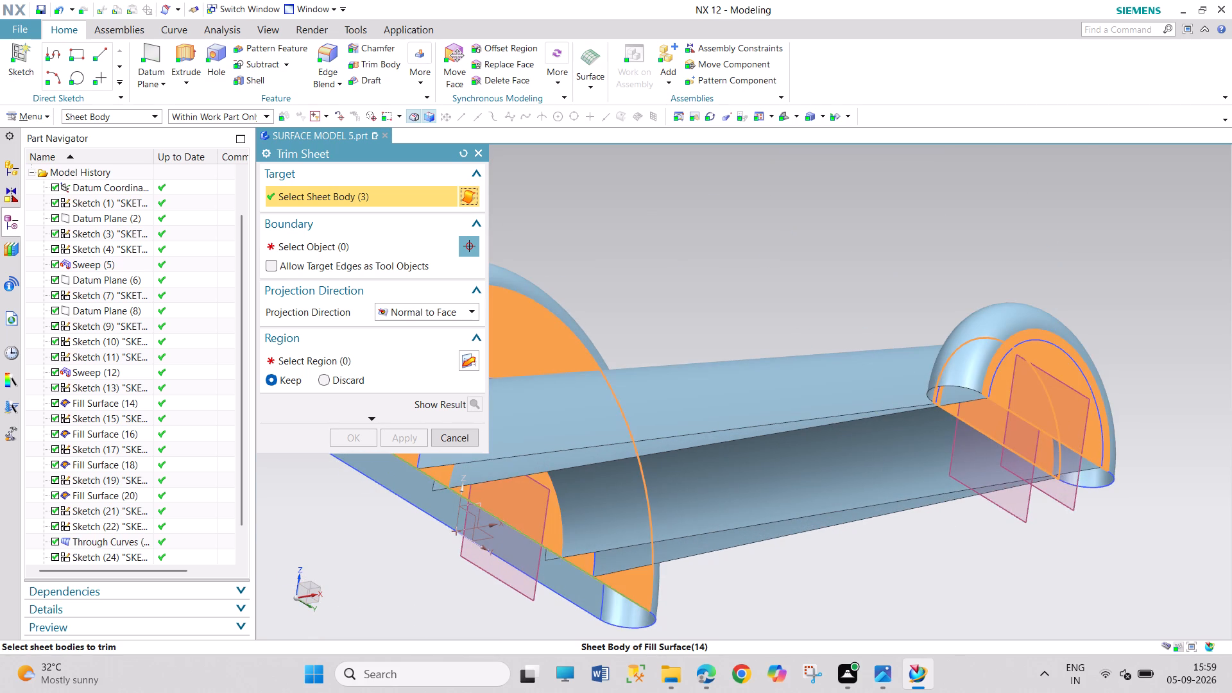
{"action": "left_click", "coordinate": [381, 244]}
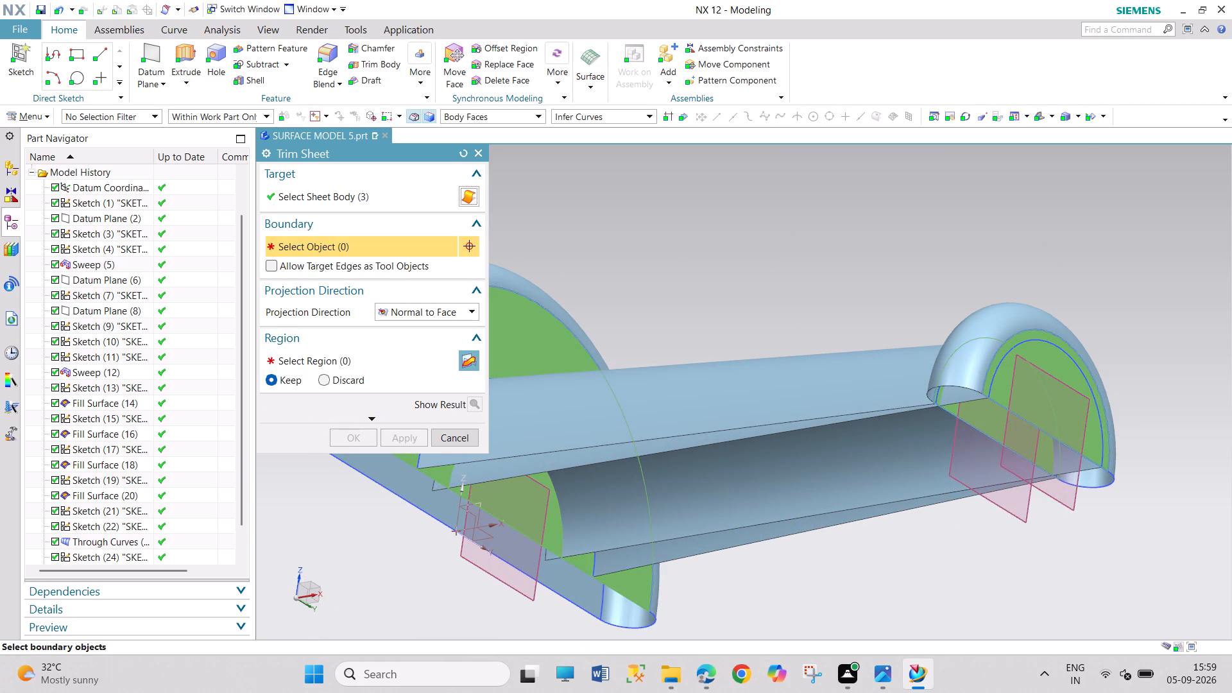
{"action": "left_click", "coordinate": [710, 515]}
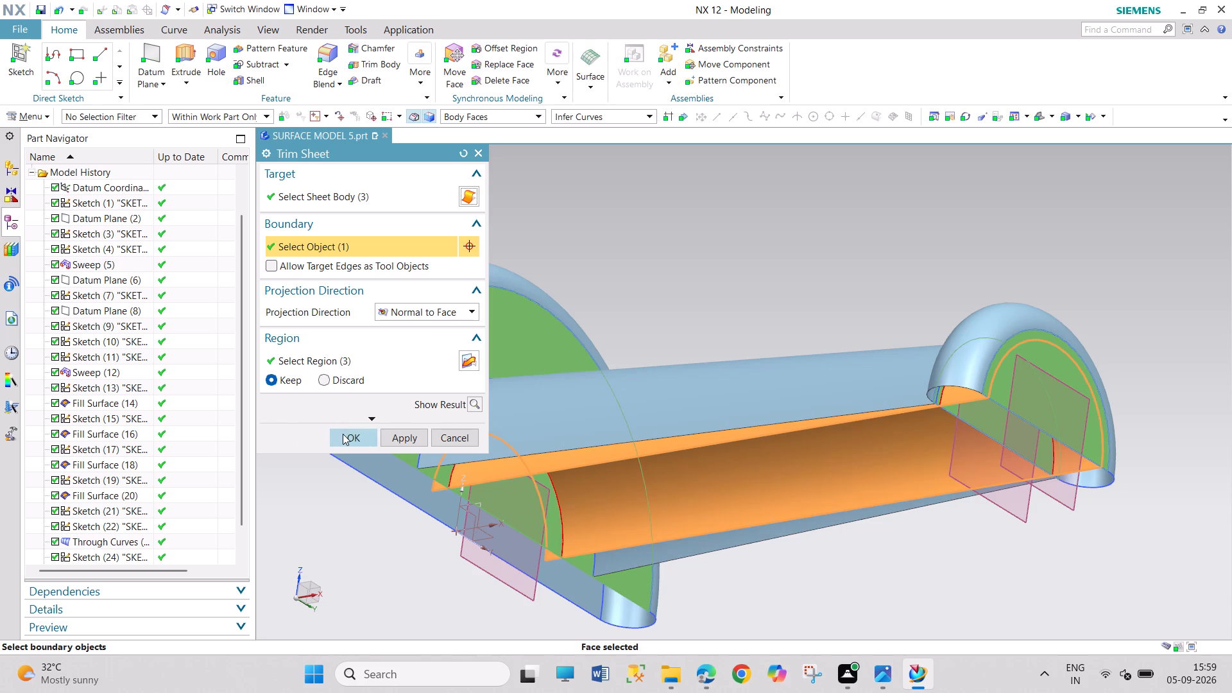
{"action": "left_click", "coordinate": [343, 434]}
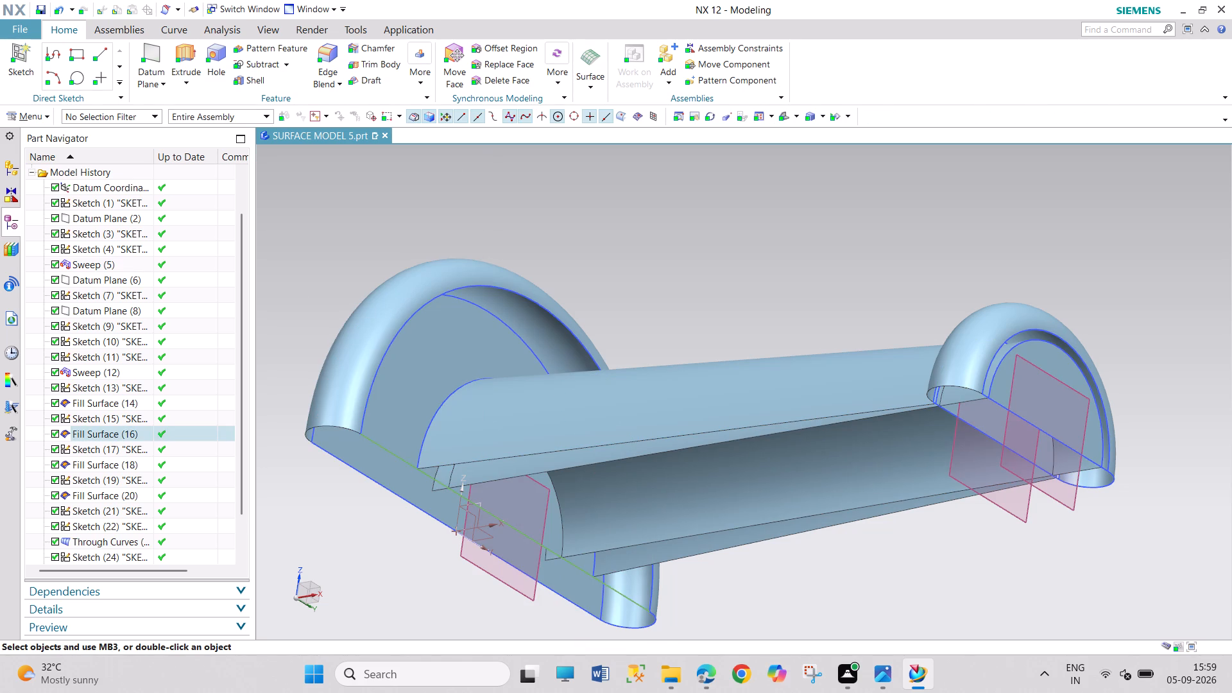
Edit Trim Sheet (26) to discard the selected regions, opening the bore through the fill surfaces.
{"action": "middle_click_drag", "start_coordinate": [457, 539], "coordinate": [441, 535]}
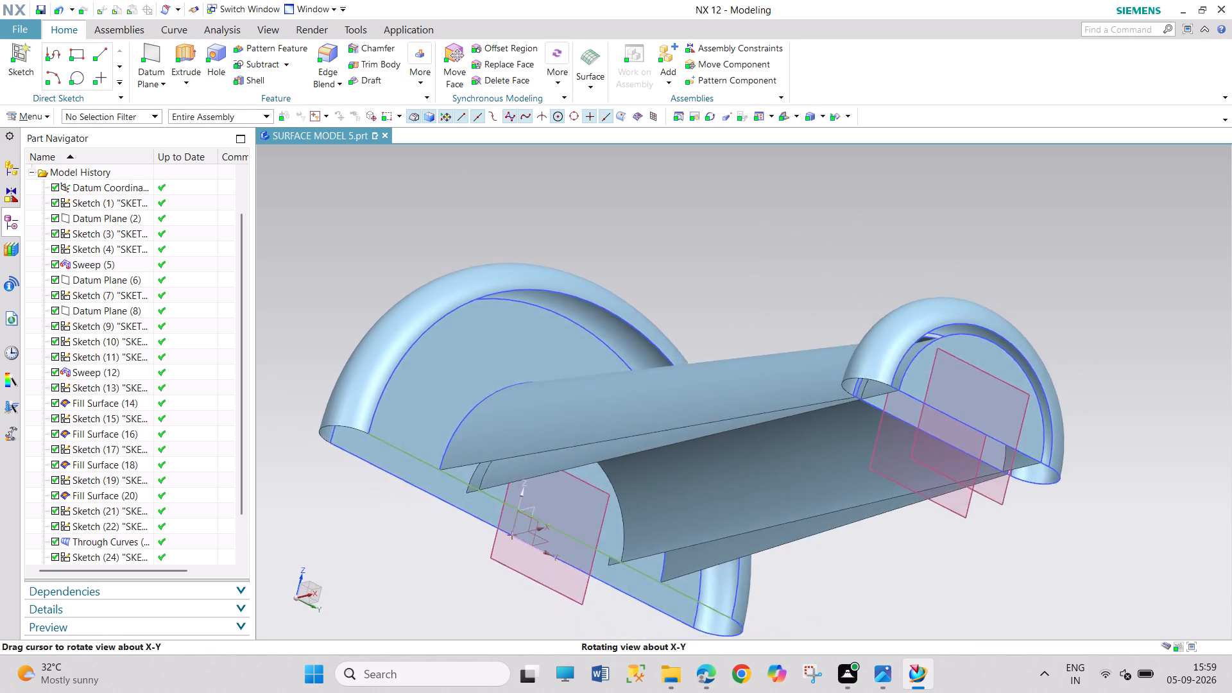
{"action": "middle_click_drag", "start_coordinate": [441, 535], "coordinate": [429, 533]}
{"action": "scroll", "coordinate": [185, 490], "scroll_direction": "down", "scroll_amount": 4}
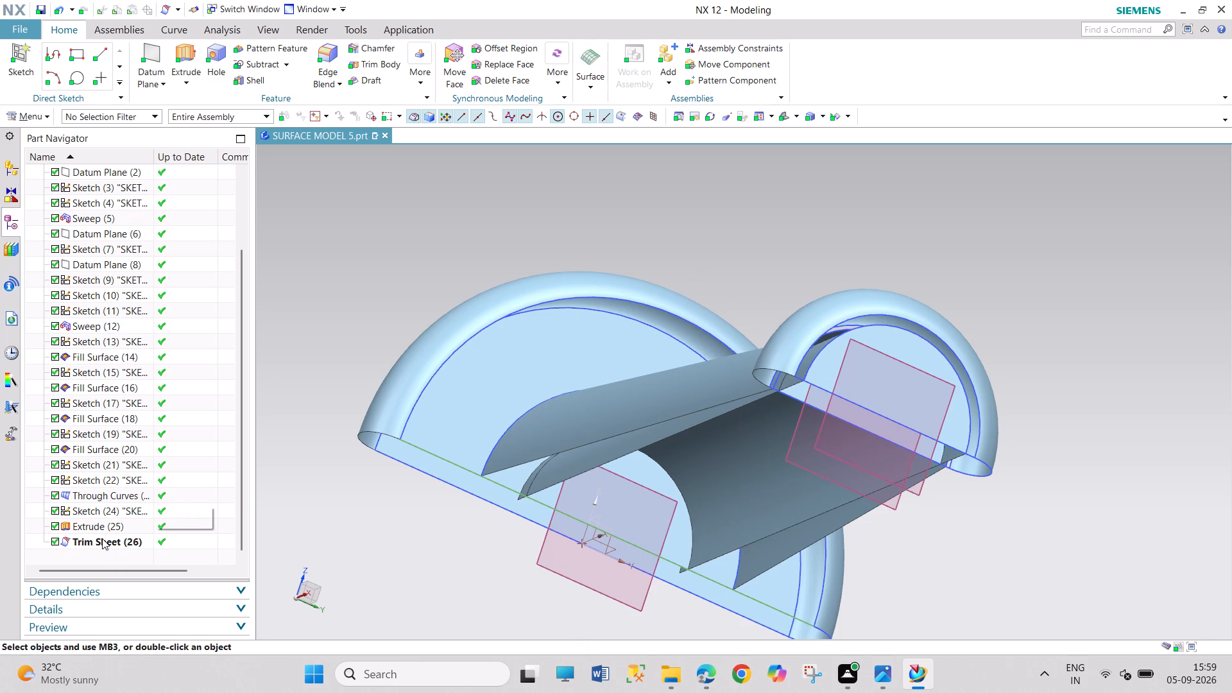
{"action": "right_click", "coordinate": [102, 538]}
{"action": "left_click", "coordinate": [160, 298]}
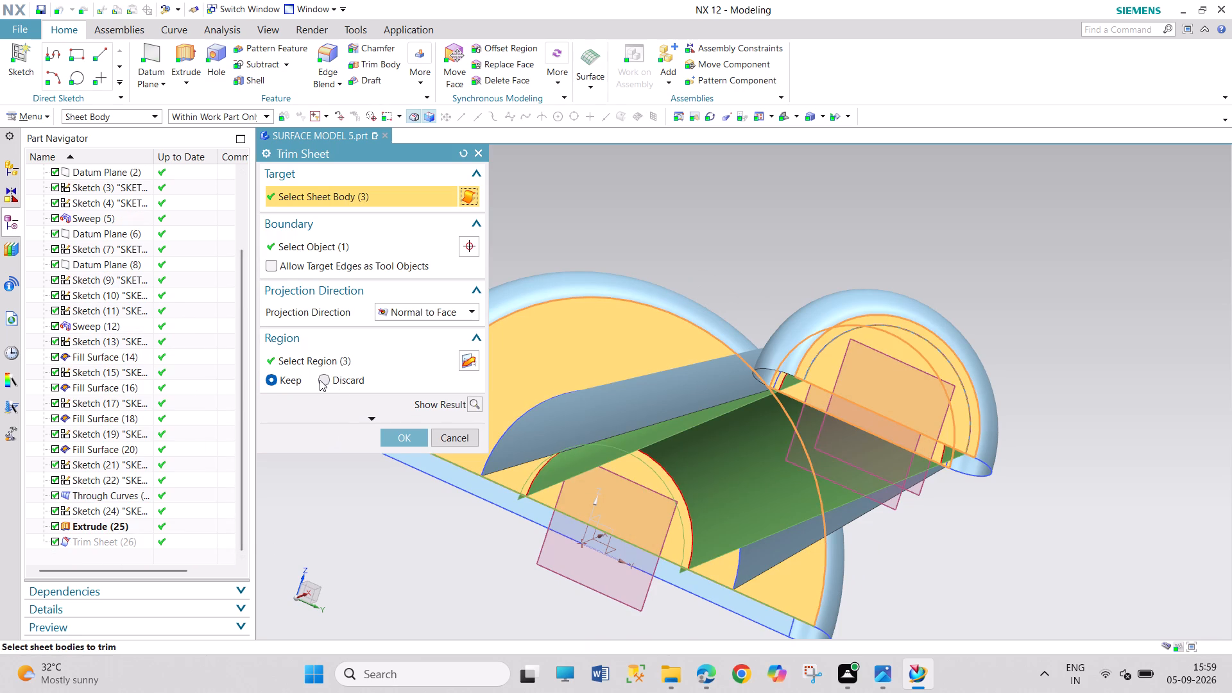
{"action": "left_click", "coordinate": [320, 380]}
{"action": "left_click", "coordinate": [404, 451]}
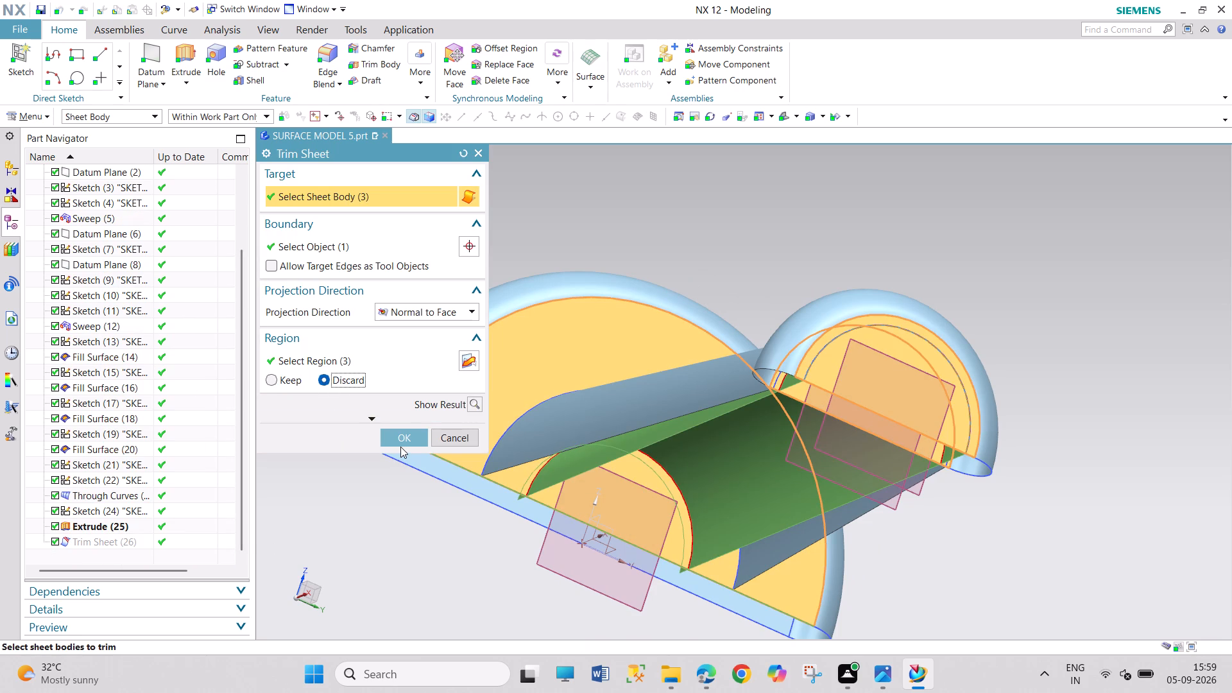
{"action": "left_click", "coordinate": [400, 447]}
{"action": "left_click", "coordinate": [400, 443]}
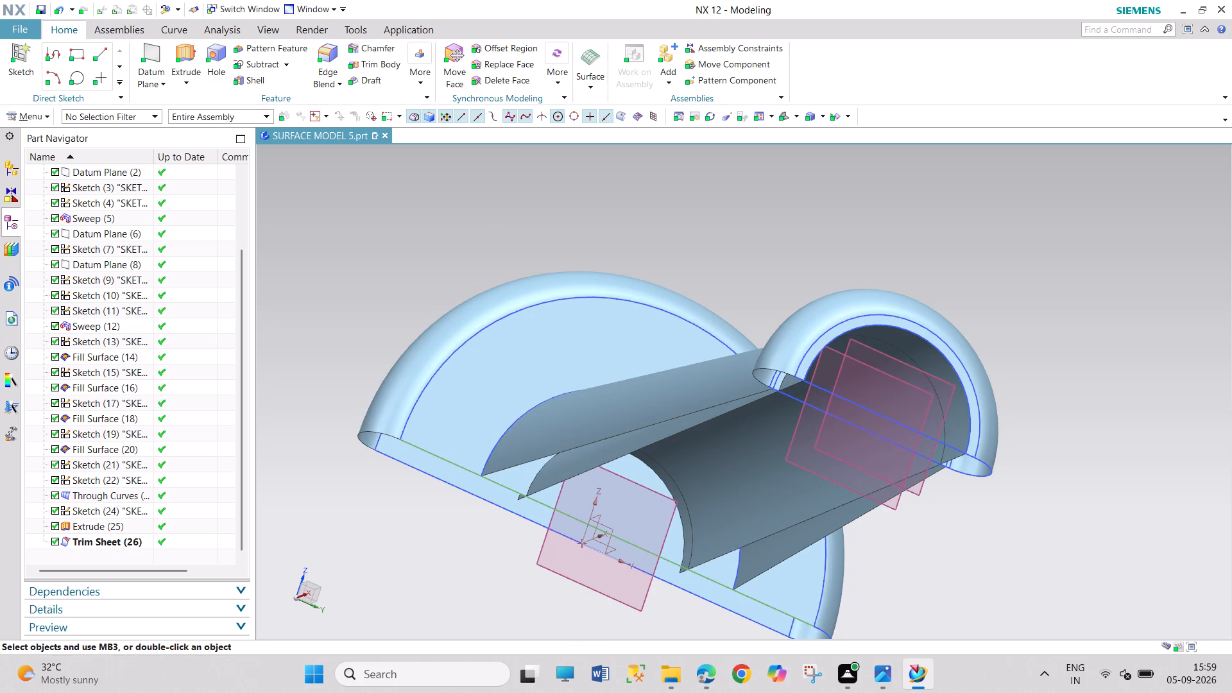
Hide Sketch (21) and the extruded arc surface, Extrude (25).
{"action": "right_click", "coordinate": [724, 492]}
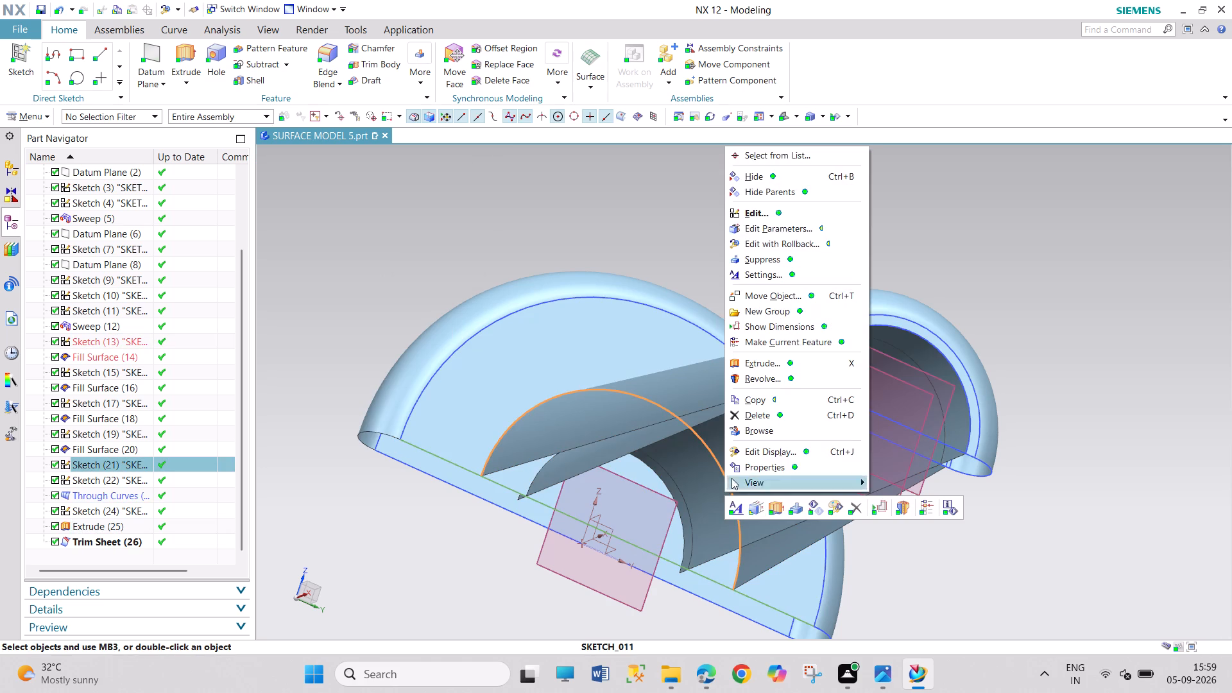
{"action": "left_click", "coordinate": [755, 180]}
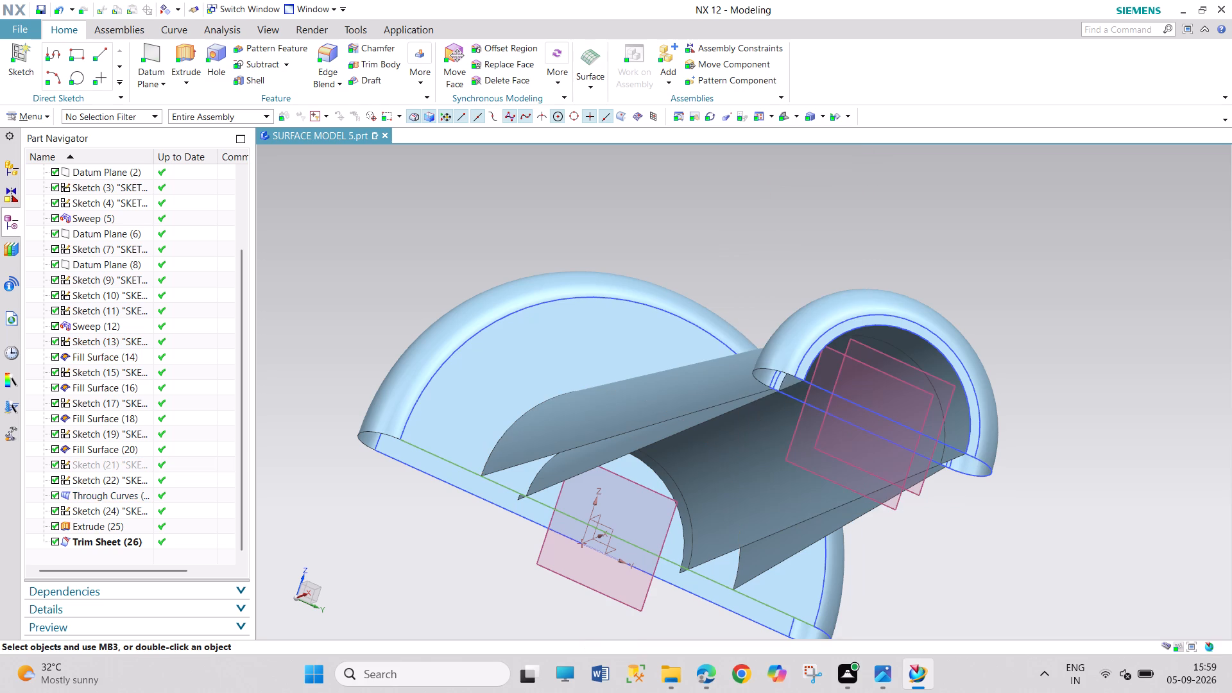
{"action": "right_click", "coordinate": [769, 502]}
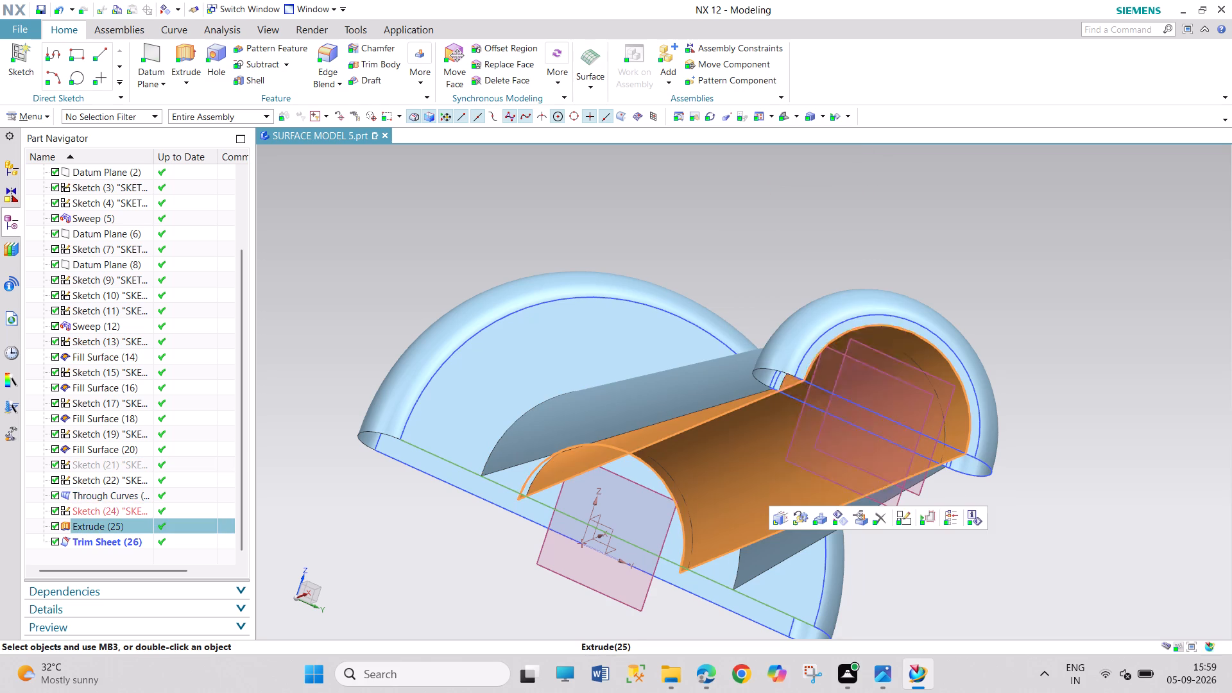
{"action": "left_click", "coordinate": [821, 273]}
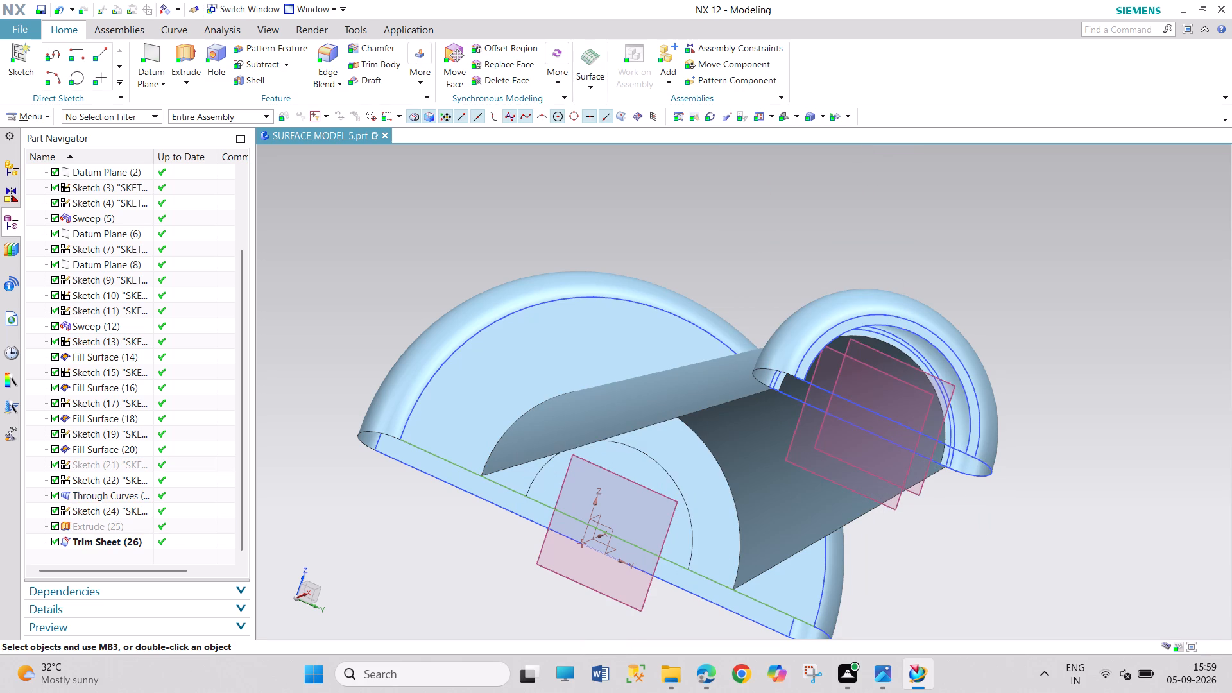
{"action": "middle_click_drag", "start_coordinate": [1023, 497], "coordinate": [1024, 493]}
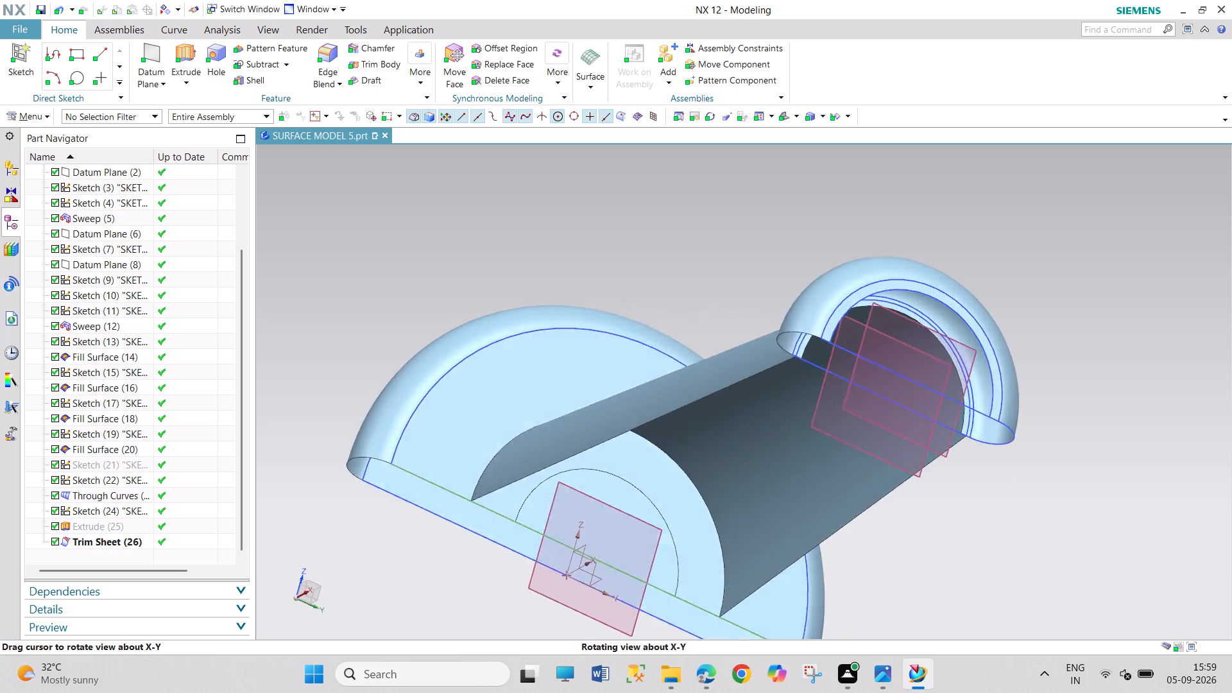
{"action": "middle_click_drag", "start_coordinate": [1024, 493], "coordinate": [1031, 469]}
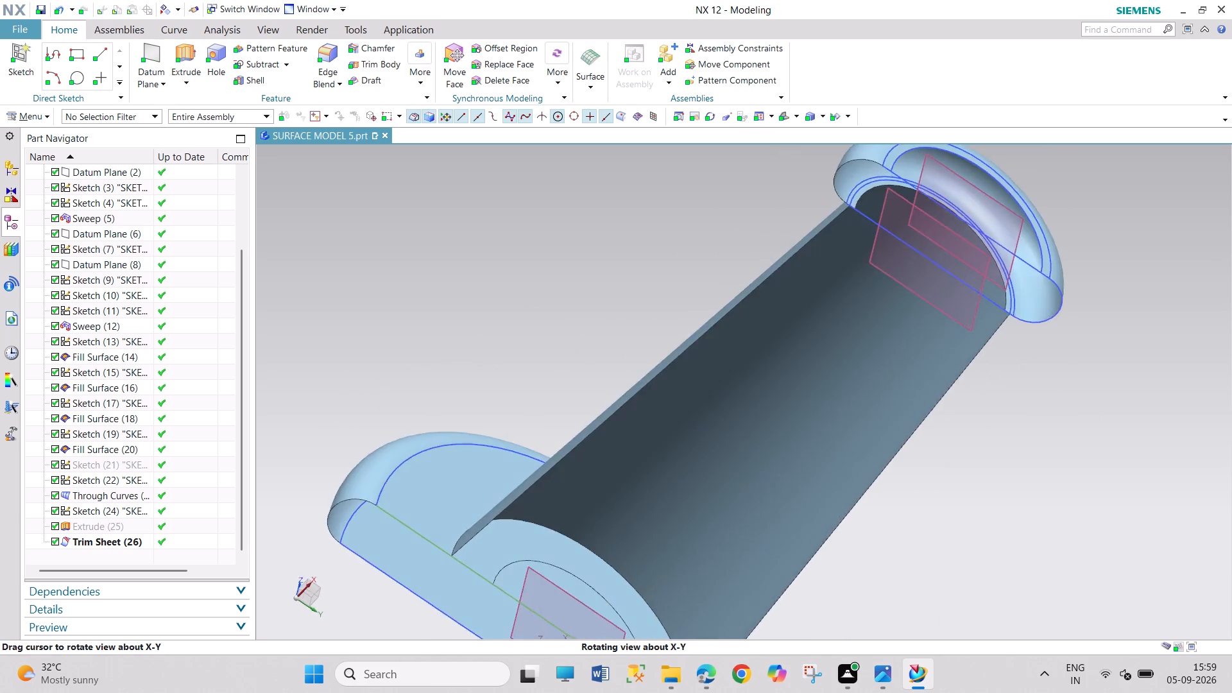
Examine the trimmed bore and the joined arches from the small end and in an isometric view.
{"action": "middle_click_drag", "start_coordinate": [1031, 469], "coordinate": [1043, 481]}
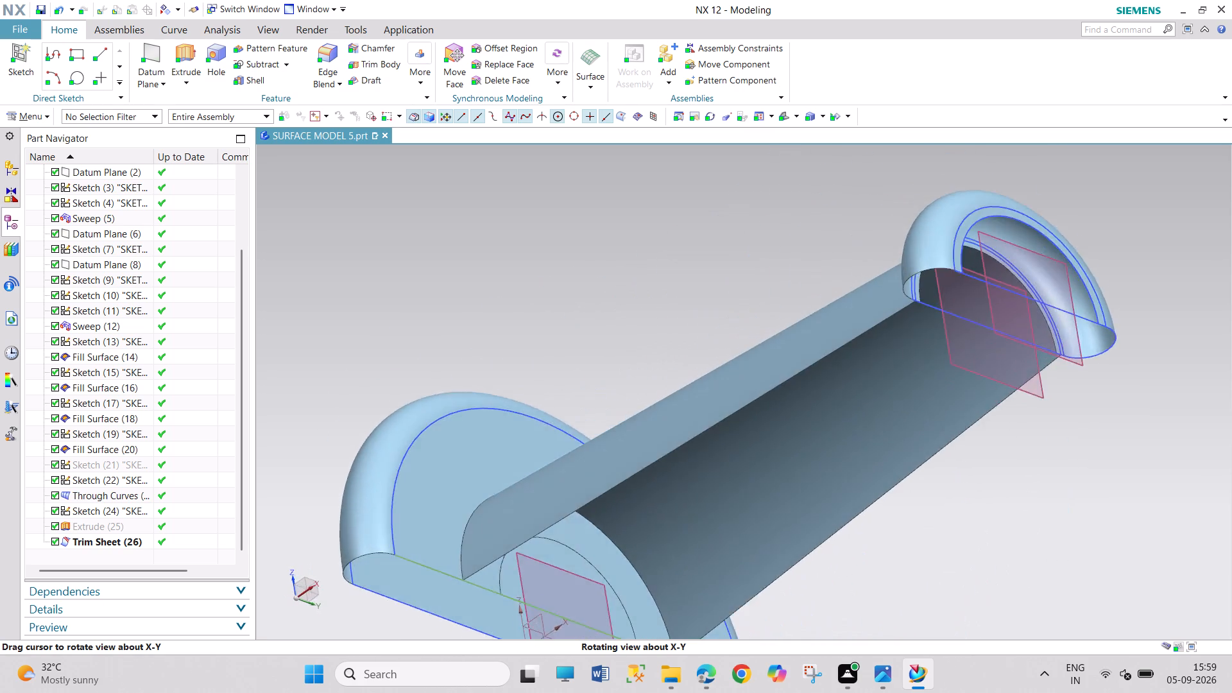
{"action": "middle_click_drag", "start_coordinate": [1043, 481], "coordinate": [1005, 501]}
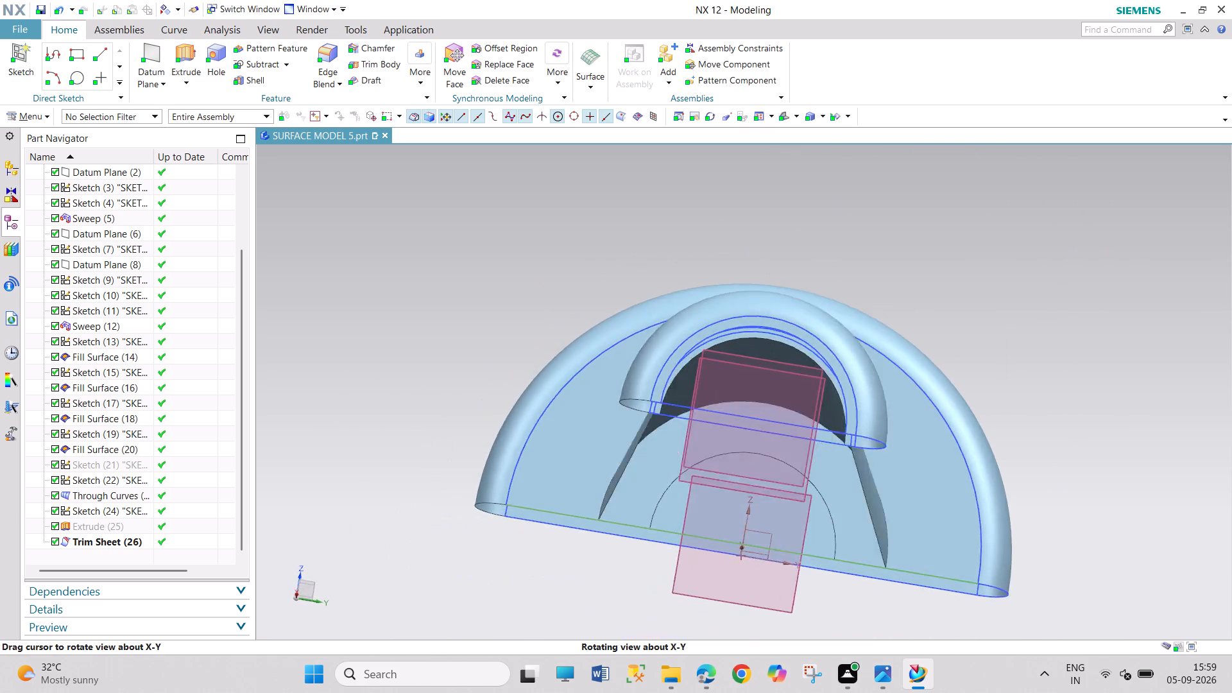
{"action": "middle_click_drag", "start_coordinate": [1005, 501], "coordinate": [1030, 512]}
{"action": "middle_click_drag", "start_coordinate": [1011, 504], "coordinate": [979, 493]}
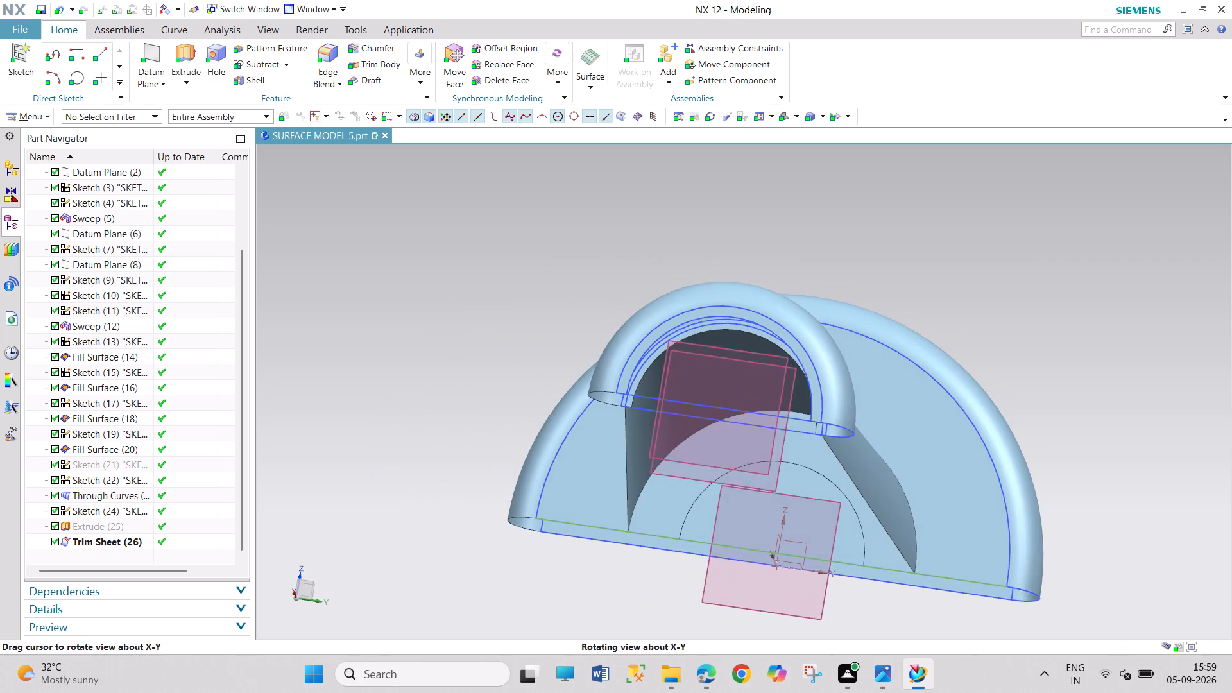
{"action": "middle_click_drag", "start_coordinate": [979, 493], "coordinate": [982, 495]}
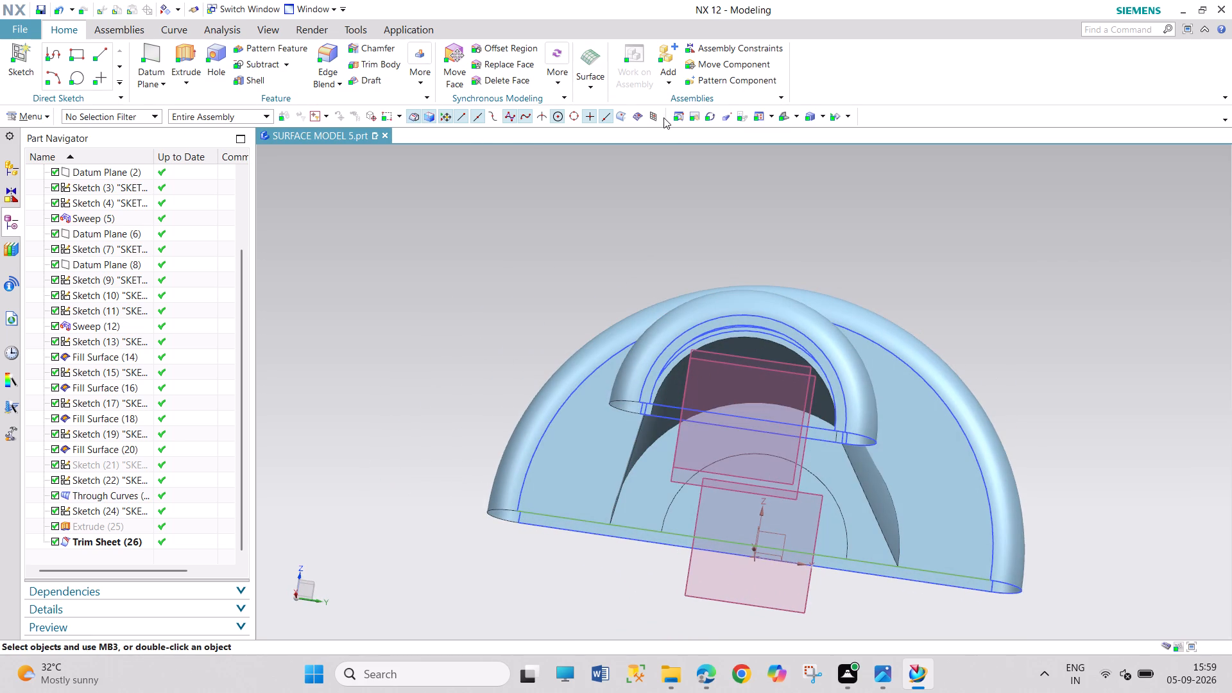
{"action": "left_click", "coordinate": [780, 123]}
{"action": "left_click_drag", "start_coordinate": [954, 266], "coordinate": [1018, 375]}
{"action": "left_click_drag", "start_coordinate": [966, 284], "coordinate": [1033, 411]}
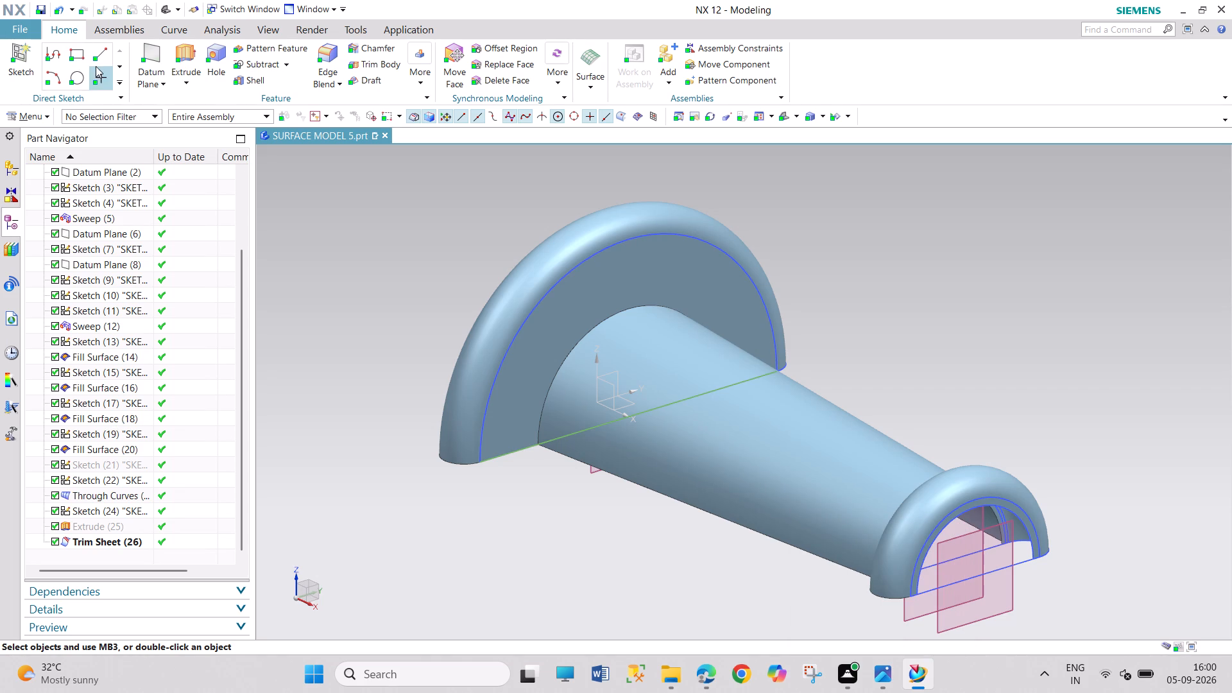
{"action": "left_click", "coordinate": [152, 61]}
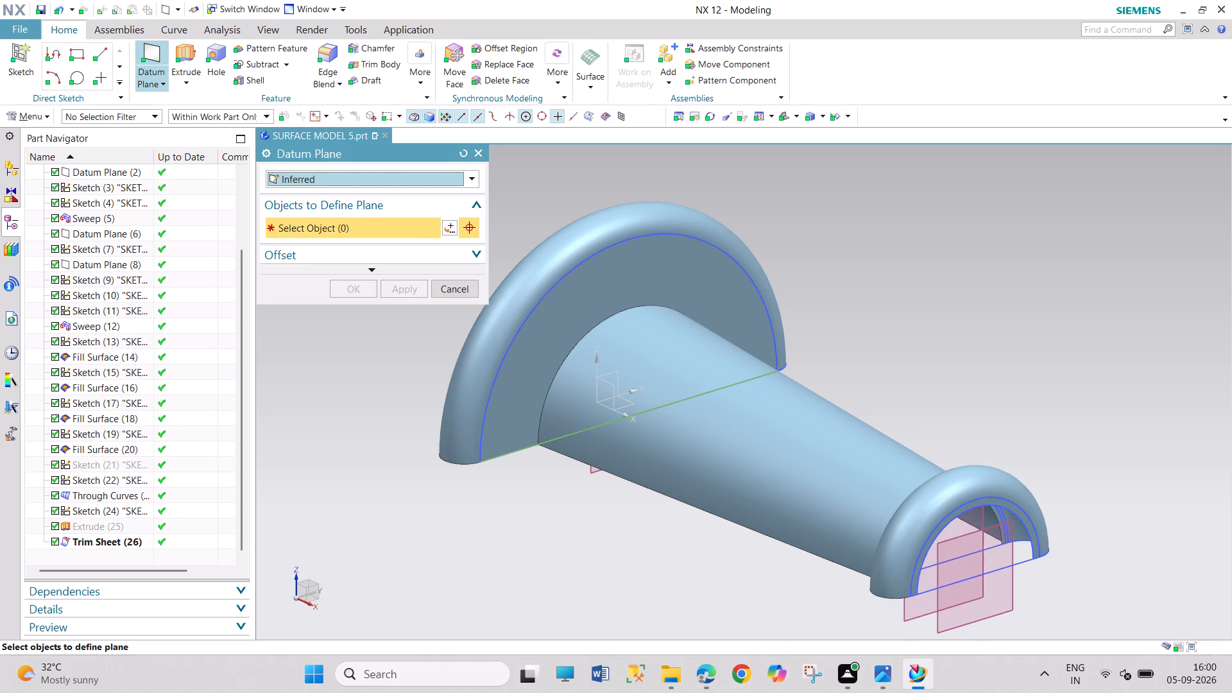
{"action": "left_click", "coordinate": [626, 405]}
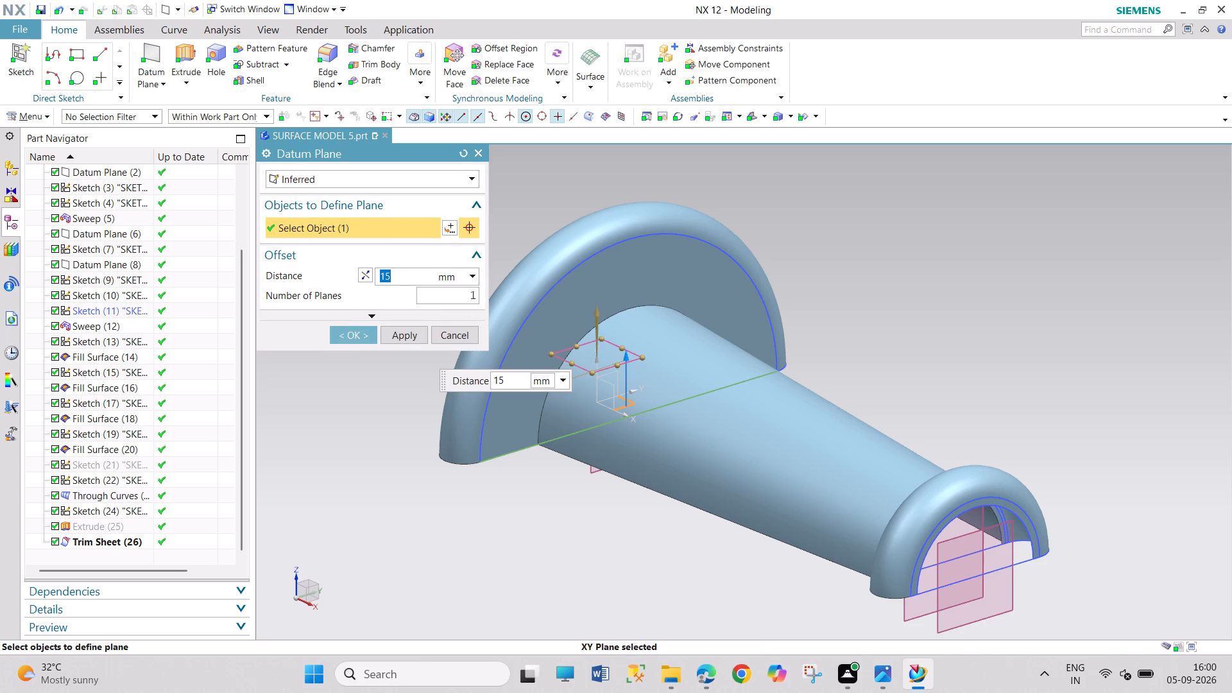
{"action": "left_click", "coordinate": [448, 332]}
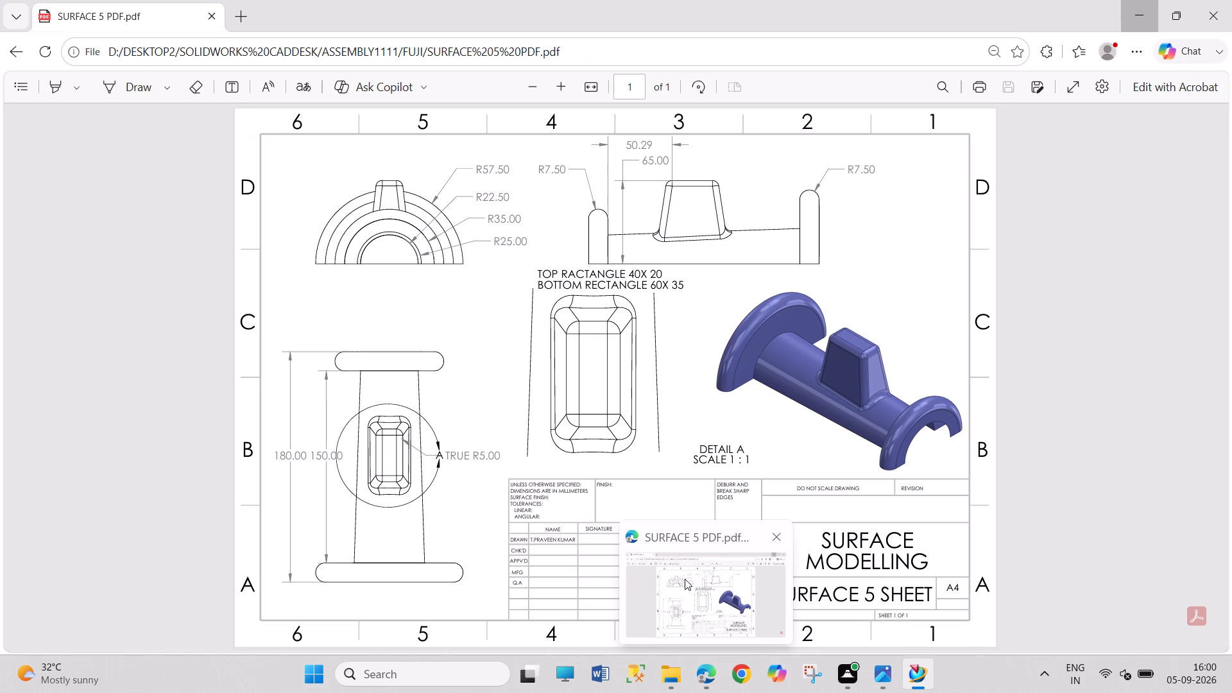
Create a datum plane offset 65 mm above the XY plane of the datum coordinate system.
{"action": "left_click", "coordinate": [157, 59]}
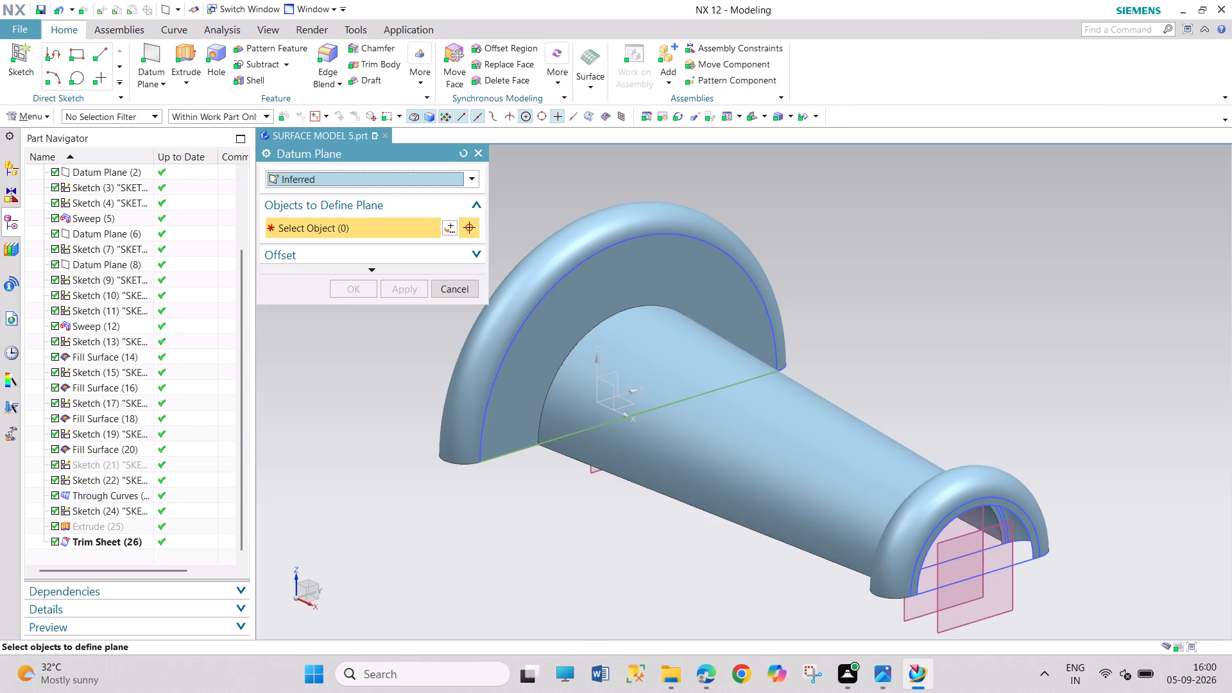
{"action": "left_click", "coordinate": [630, 403]}
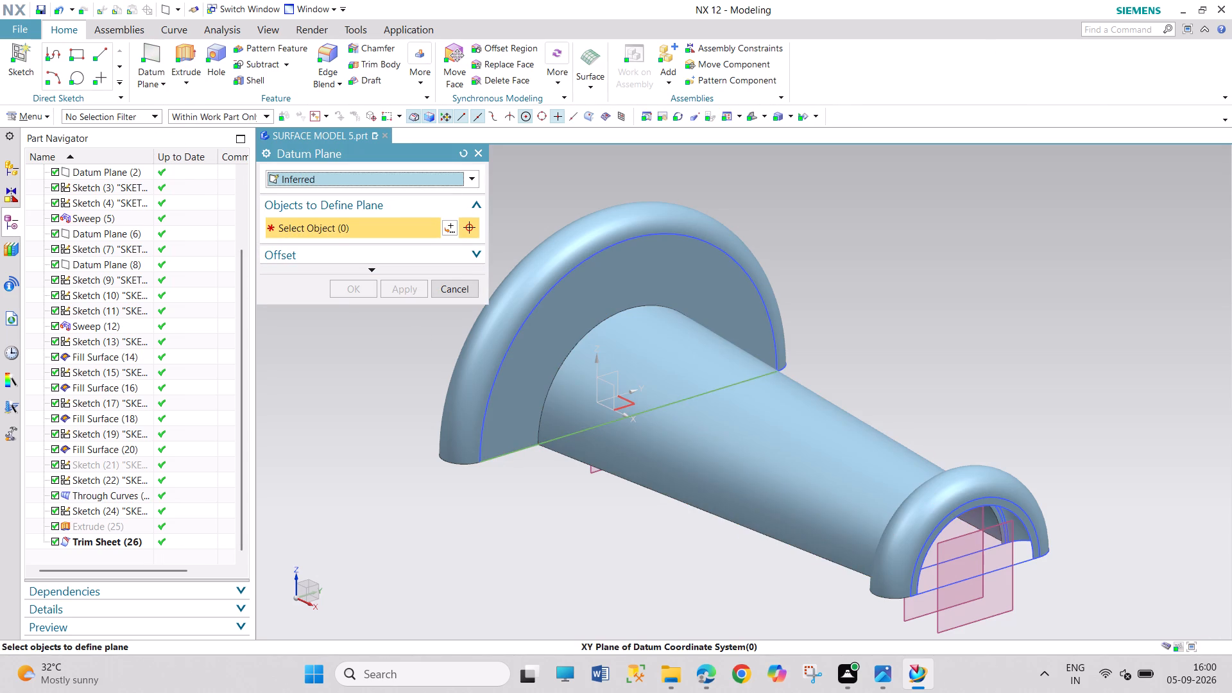
{"action": "middle_click_drag", "start_coordinate": [617, 492], "coordinate": [583, 472]}
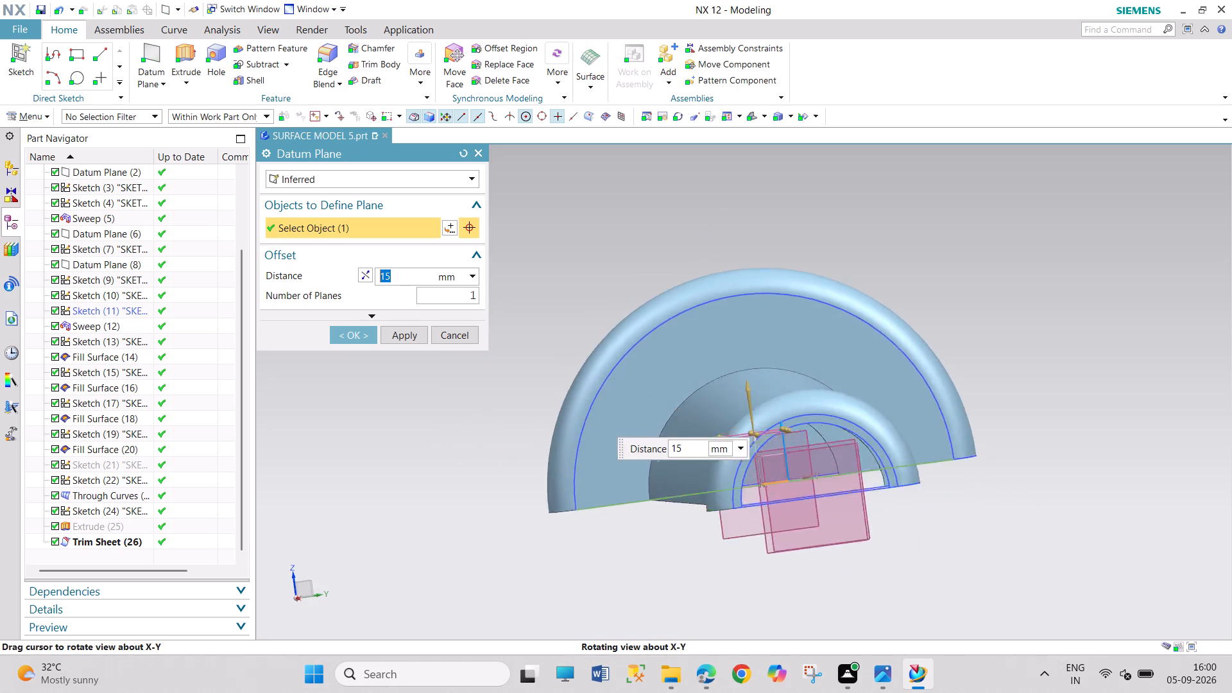
{"action": "middle_click_drag", "start_coordinate": [583, 472], "coordinate": [617, 486]}
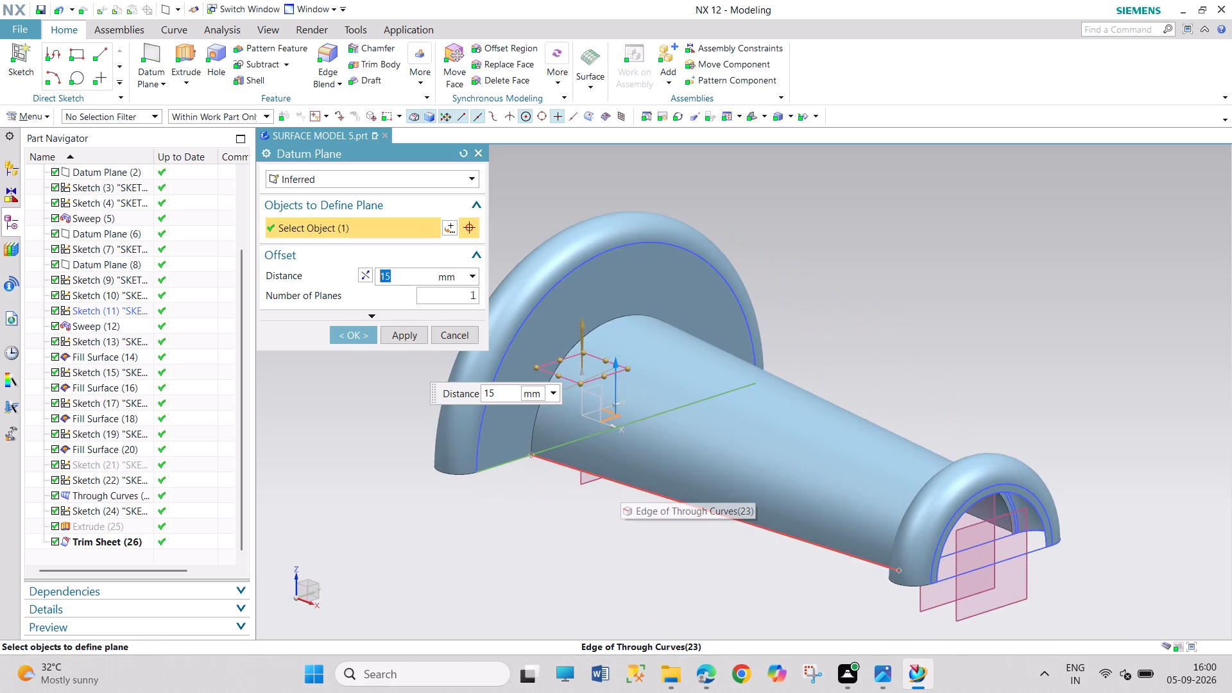
{"action": "type", "text": "65"}
{"action": "key", "text": "Return"}
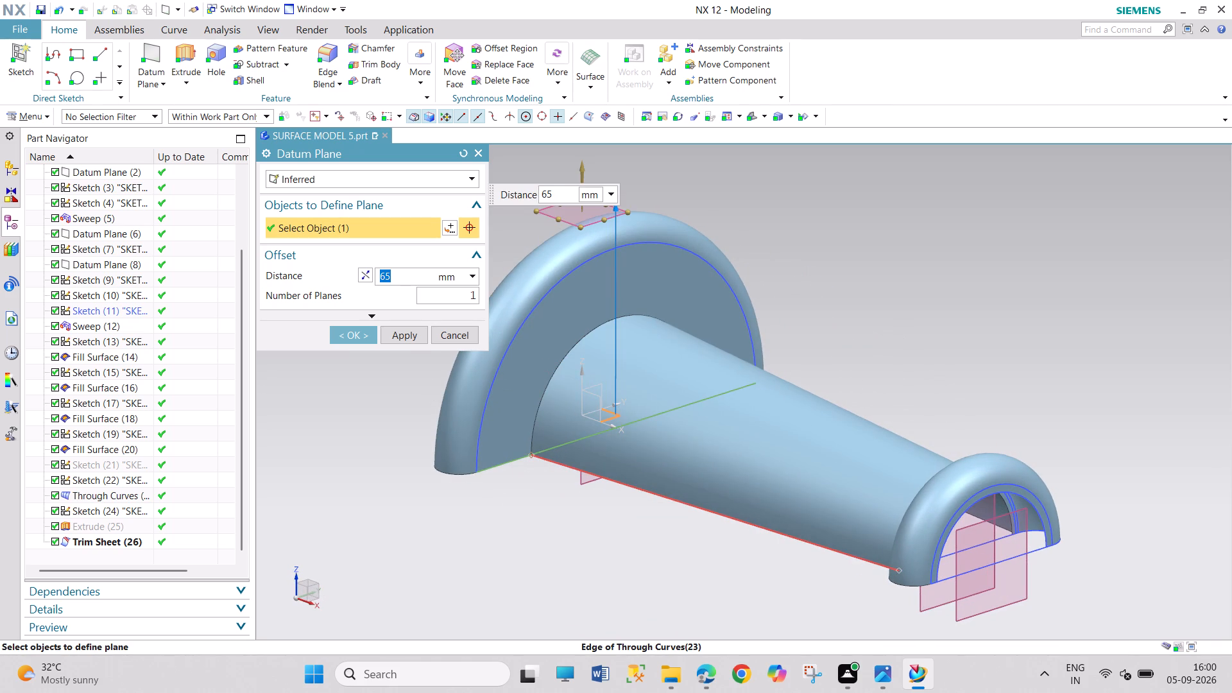
{"action": "left_click", "coordinate": [346, 331]}
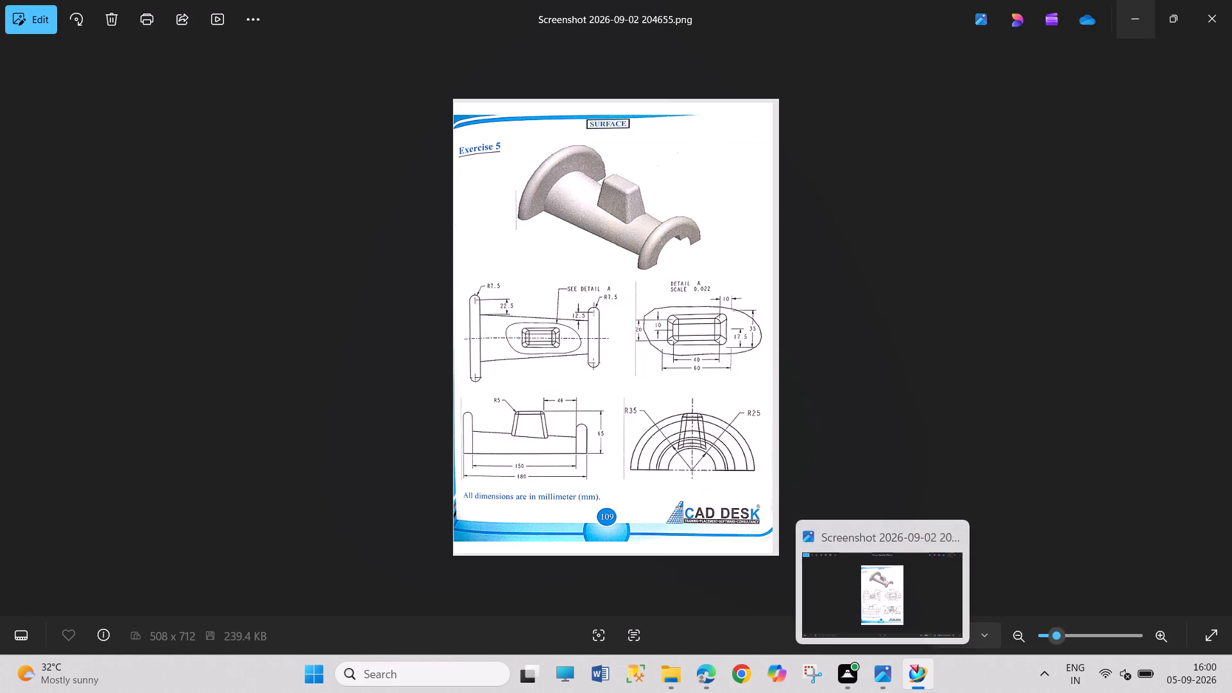
Start a new sketch on the datum plane 65 mm above the XY plane.
{"action": "left_click", "coordinate": [41, 112]}
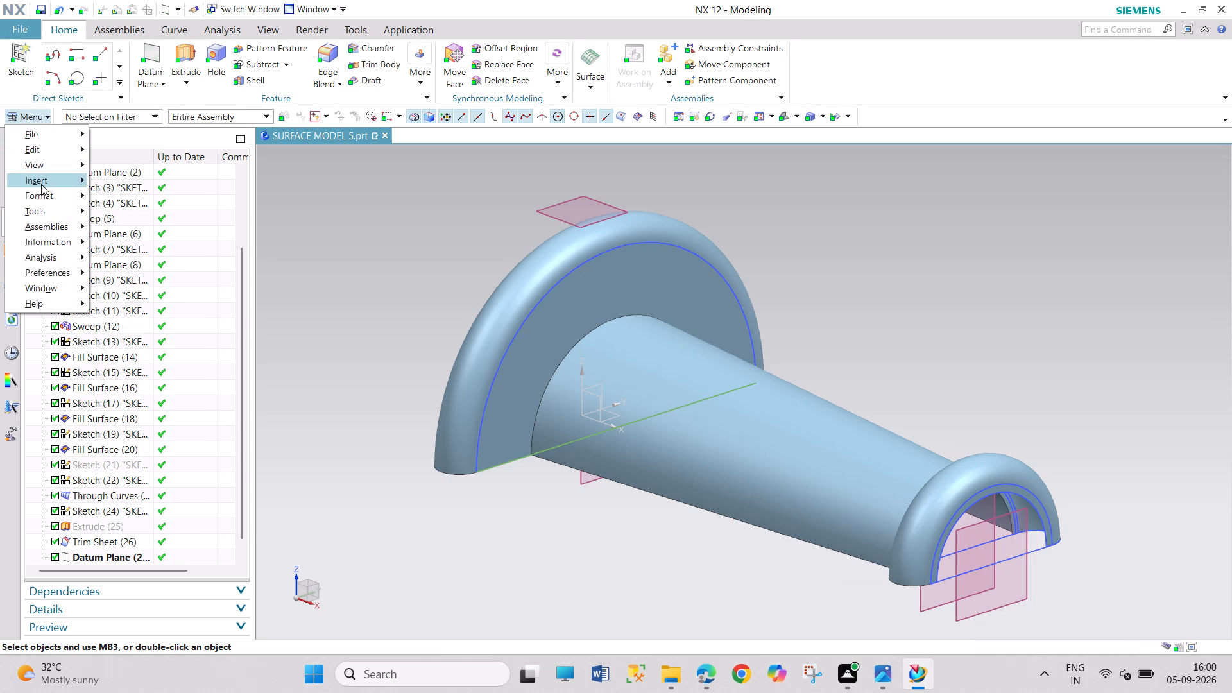
{"action": "left_click", "coordinate": [41, 184]}
{"action": "left_click", "coordinate": [108, 198]}
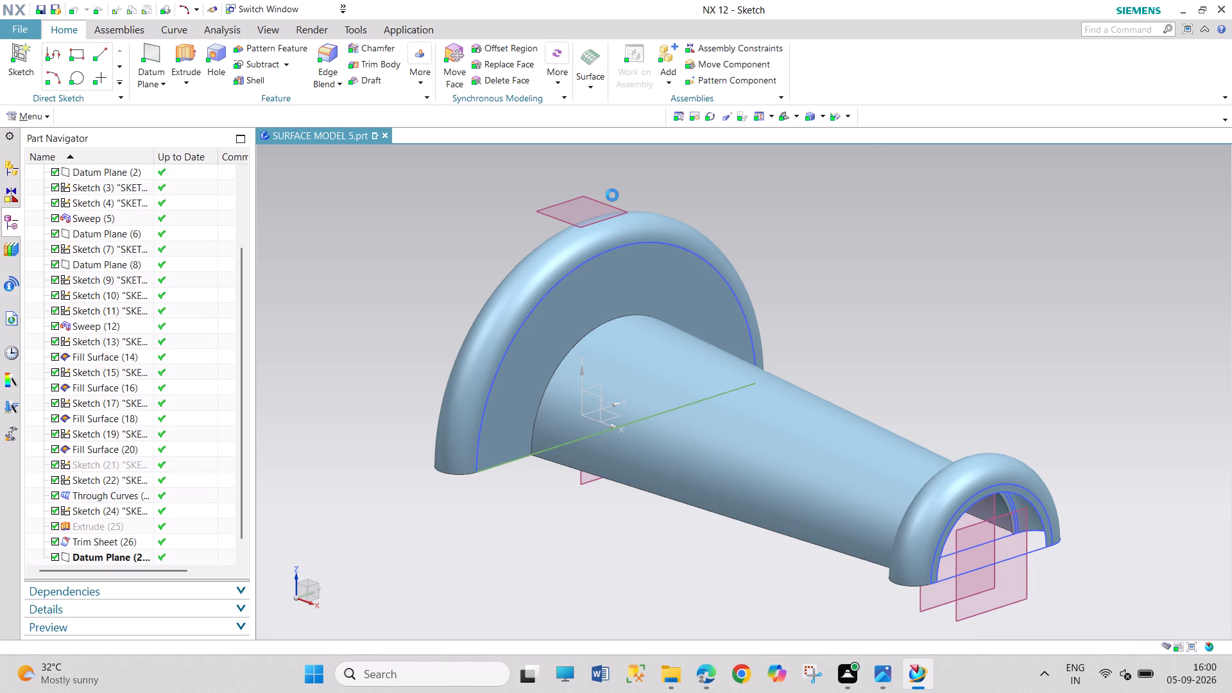
{"action": "left_click", "coordinate": [589, 199]}
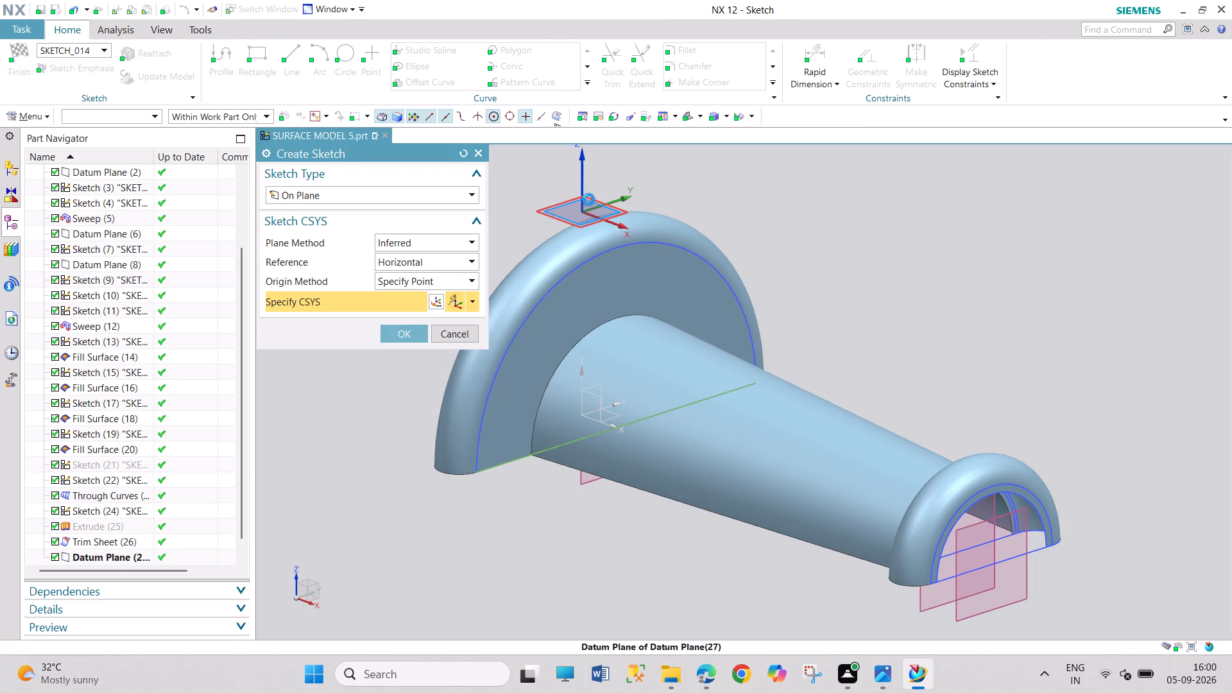
{"action": "left_click", "coordinate": [396, 336]}
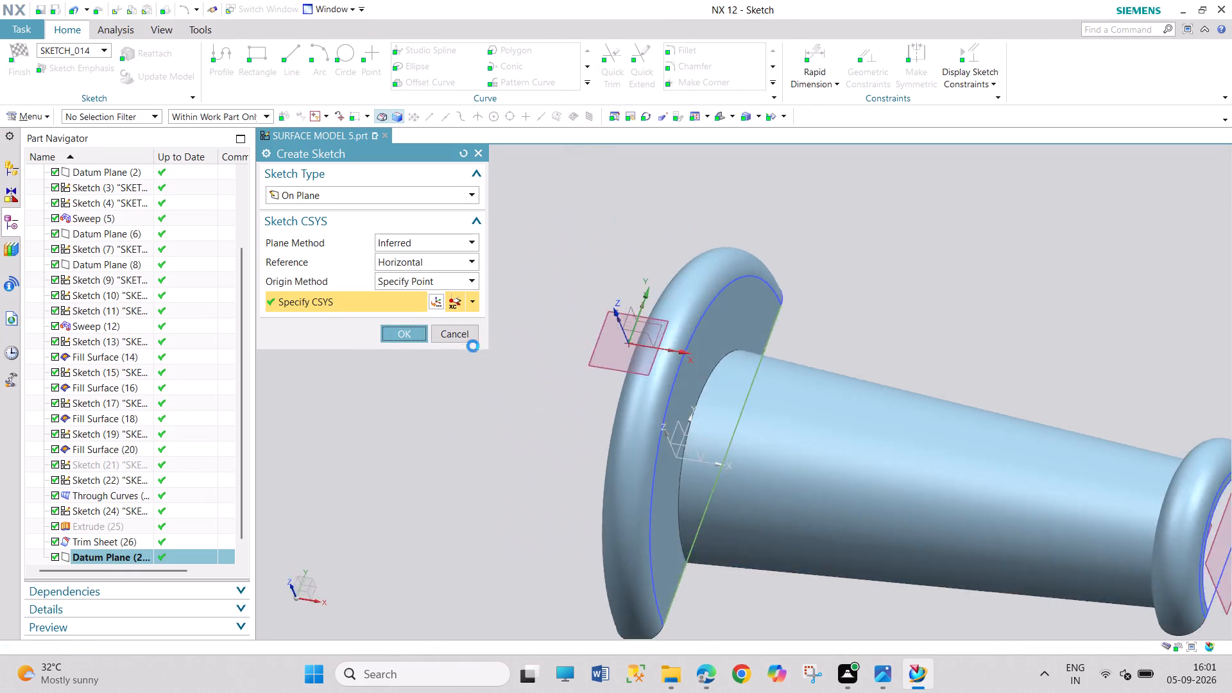
Sketch a from-center rectangle about 26 mm by 18 mm, centred on the X axis, with its near edge about 113 mm from the origin.
{"action": "scroll", "coordinate": [916, 391], "scroll_direction": "down", "scroll_amount": 3}
{"action": "scroll", "coordinate": [916, 391], "scroll_direction": "up", "scroll_amount": 3}
{"action": "scroll", "coordinate": [916, 391], "scroll_direction": "down", "scroll_amount": 5}
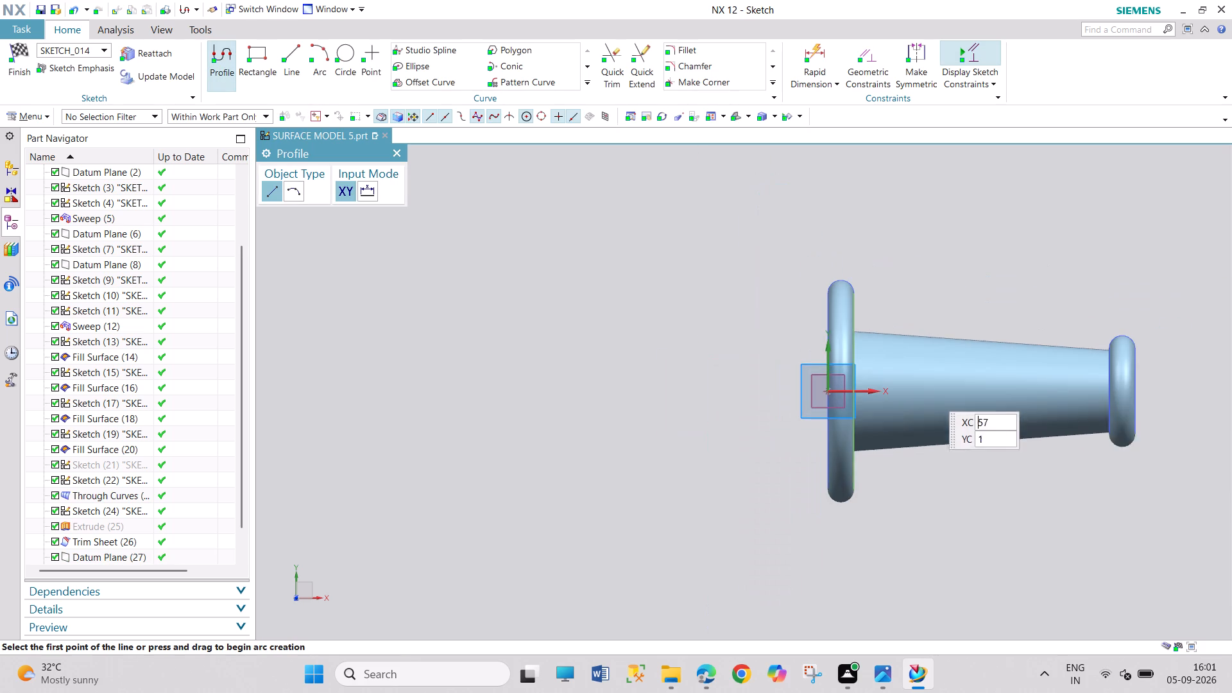
{"action": "scroll", "coordinate": [1186, 393], "scroll_direction": "up", "scroll_amount": 4}
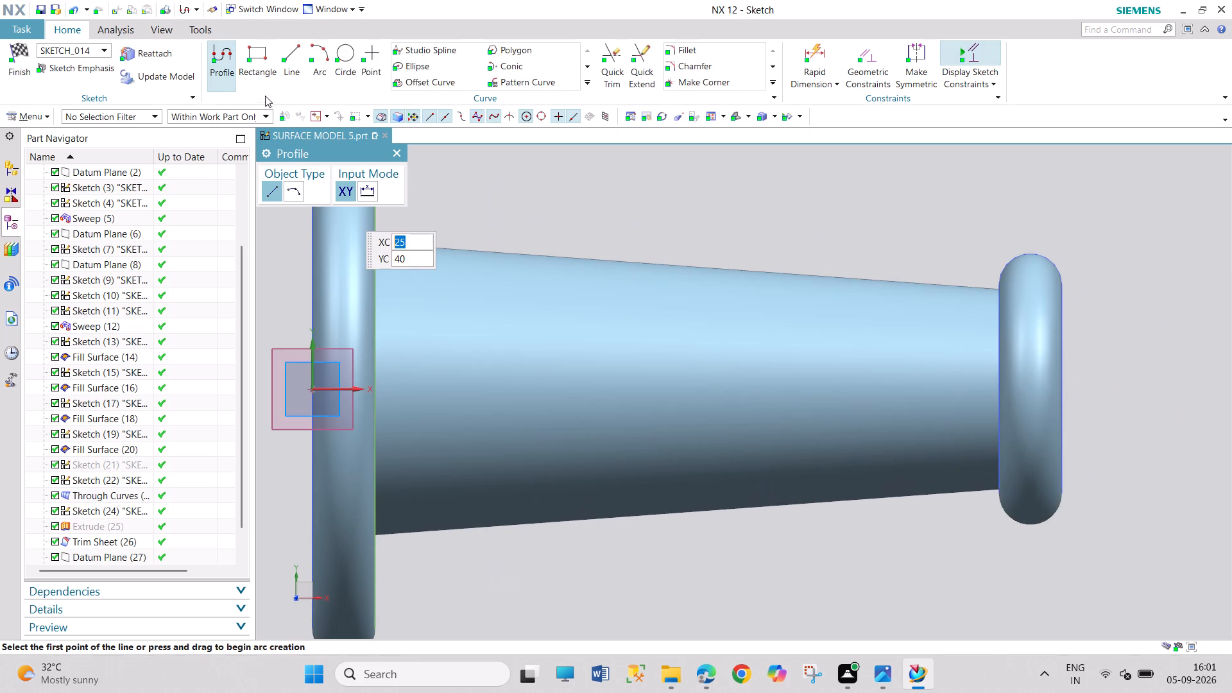
{"action": "left_click", "coordinate": [250, 64]}
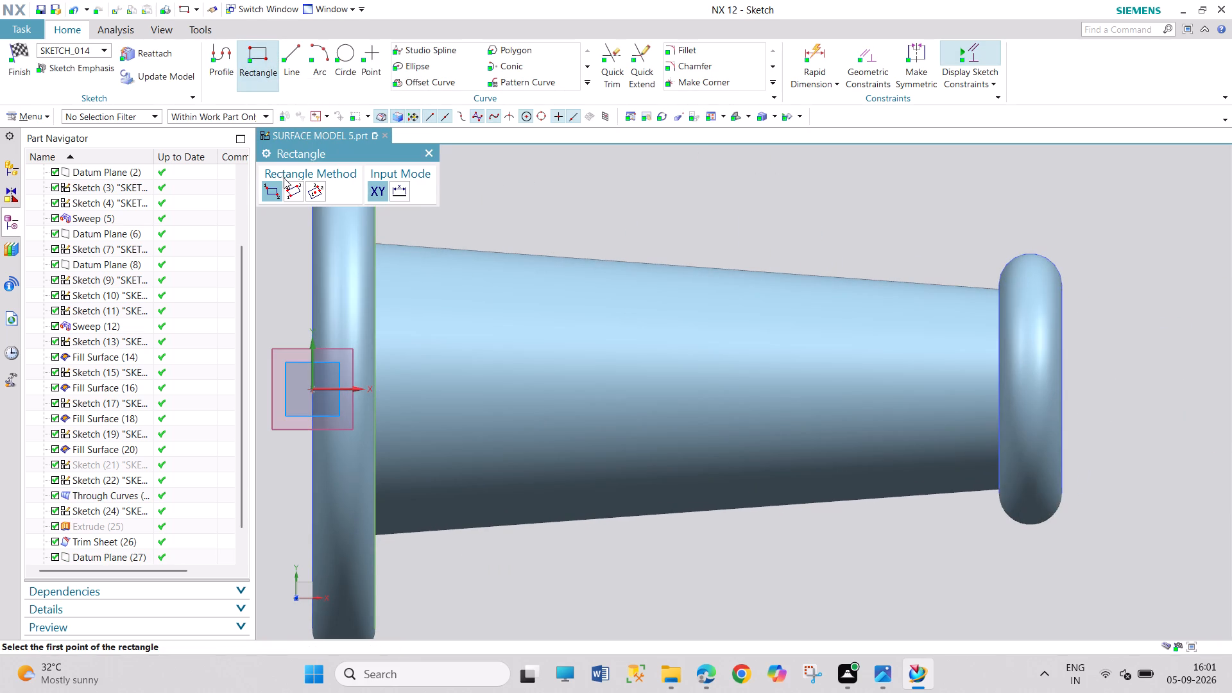
{"action": "left_click", "coordinate": [309, 196]}
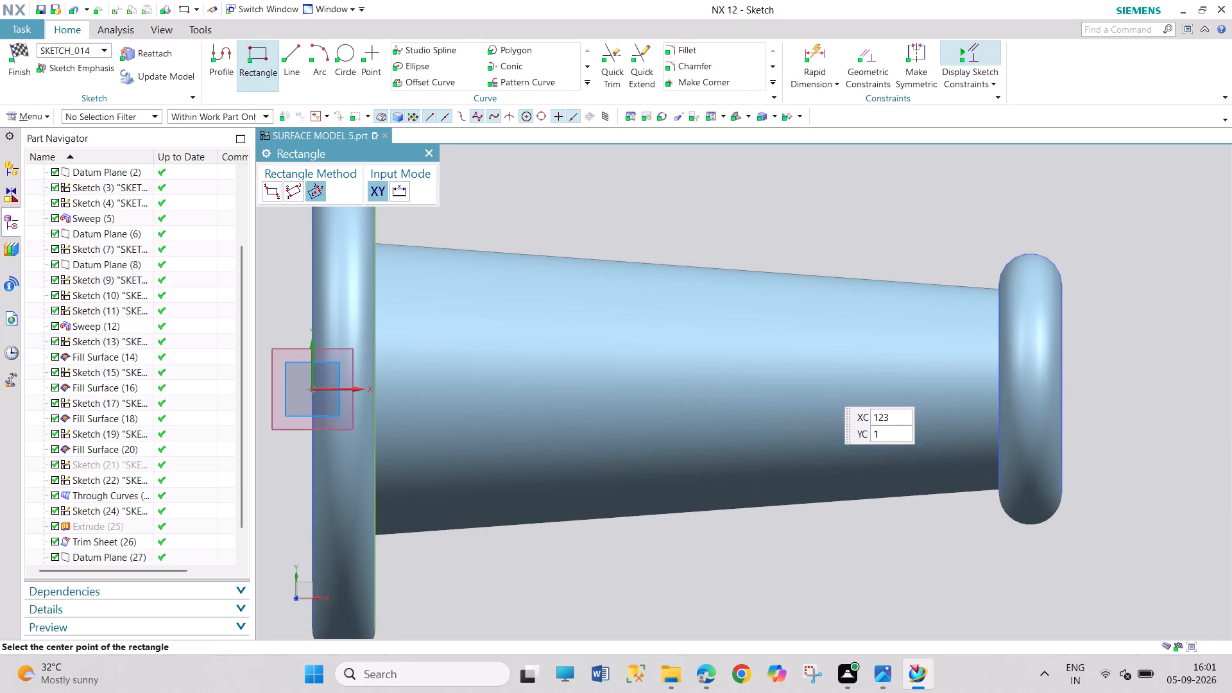
{"action": "left_click", "coordinate": [838, 388]}
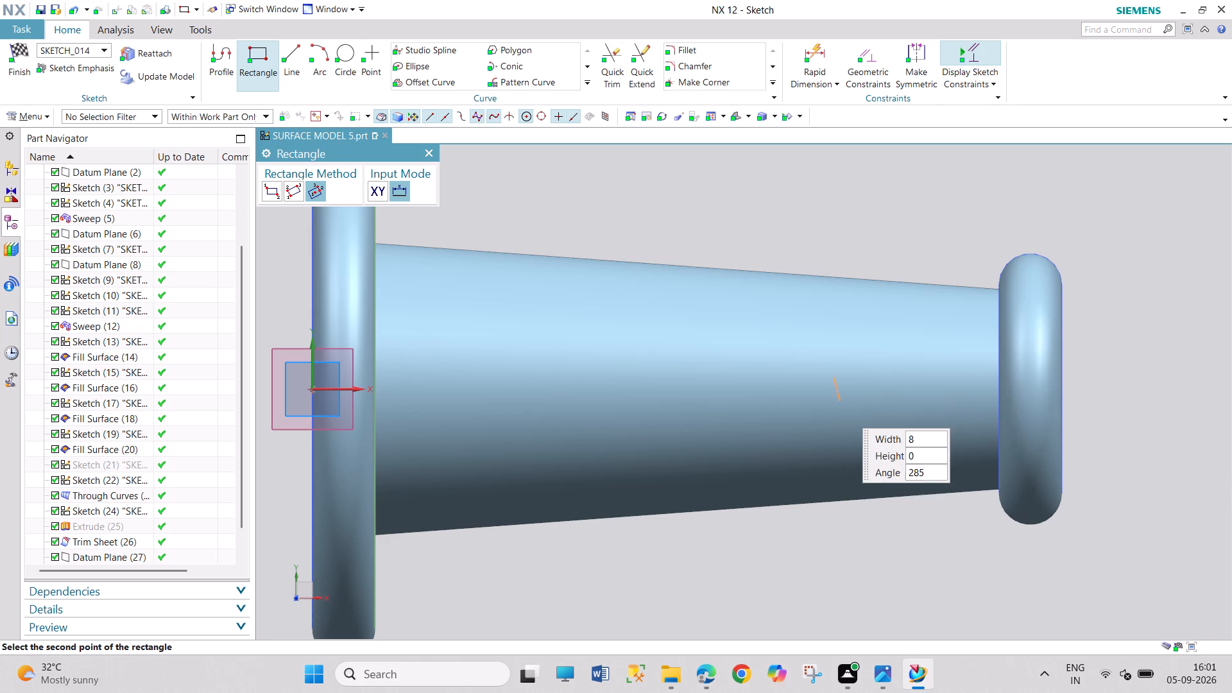
{"action": "left_click", "coordinate": [893, 387]}
{"action": "left_click", "coordinate": [887, 351]}
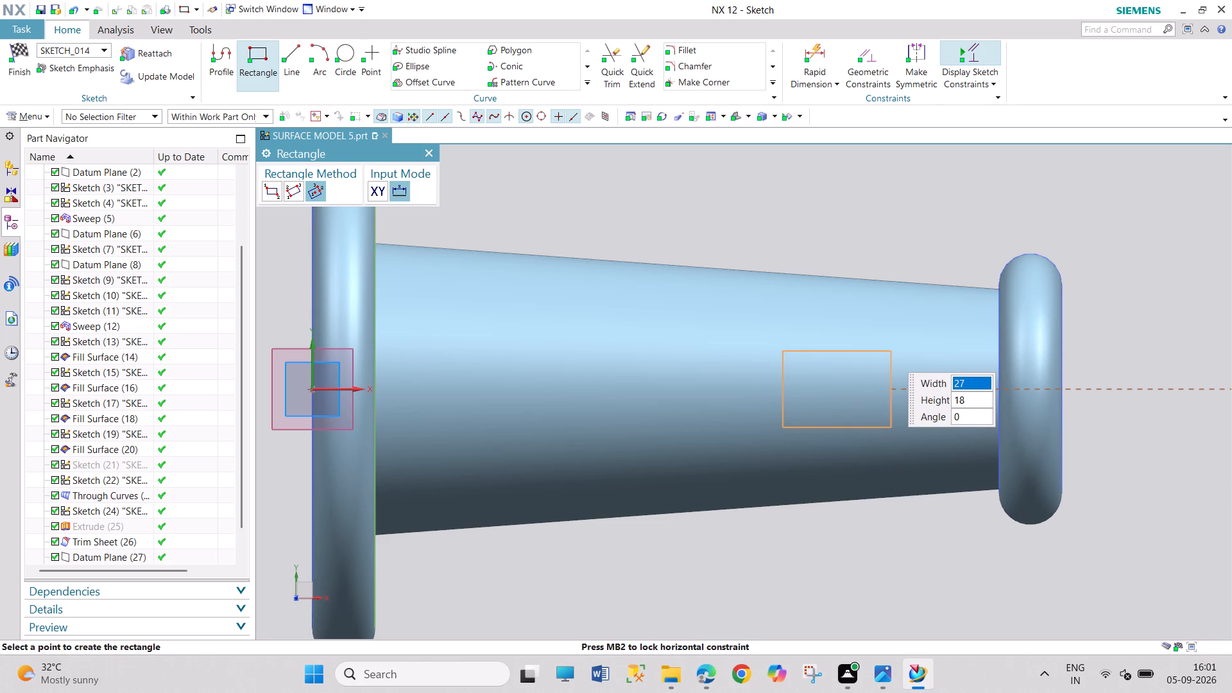
{"action": "left_click", "coordinate": [427, 152]}
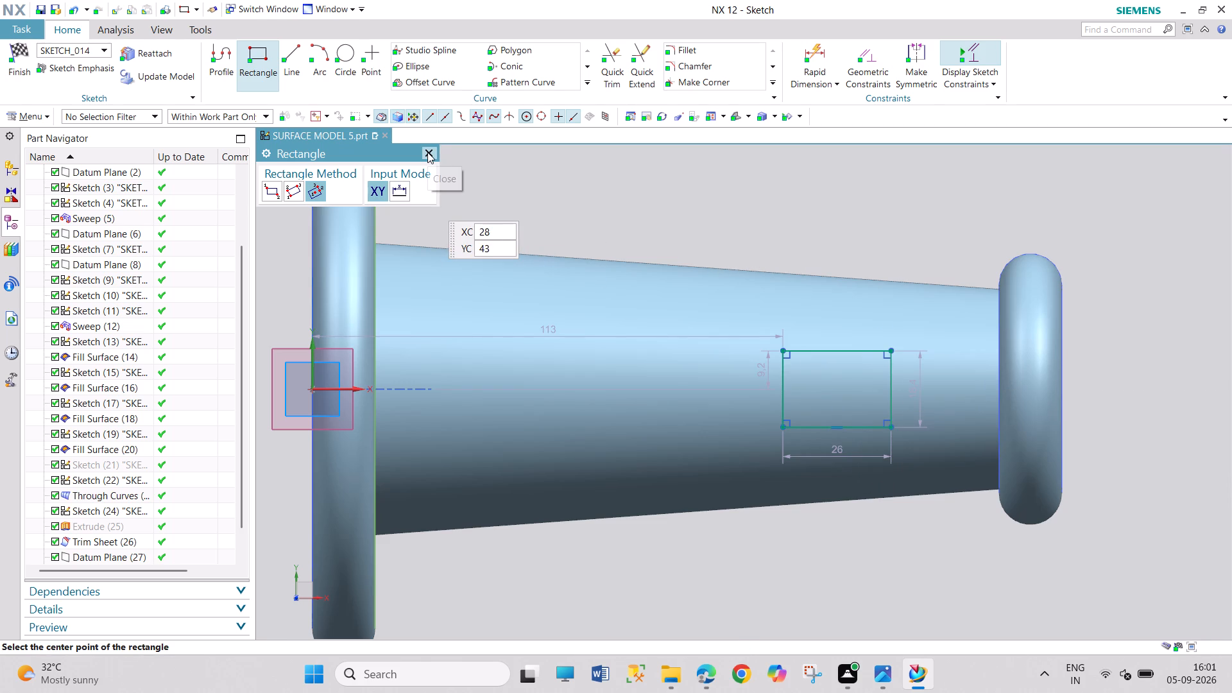
Reposition the rectangle's vertical offset, width and height dimensions clear of its outline.
{"action": "left_click_drag", "start_coordinate": [759, 373], "coordinate": [717, 239]}
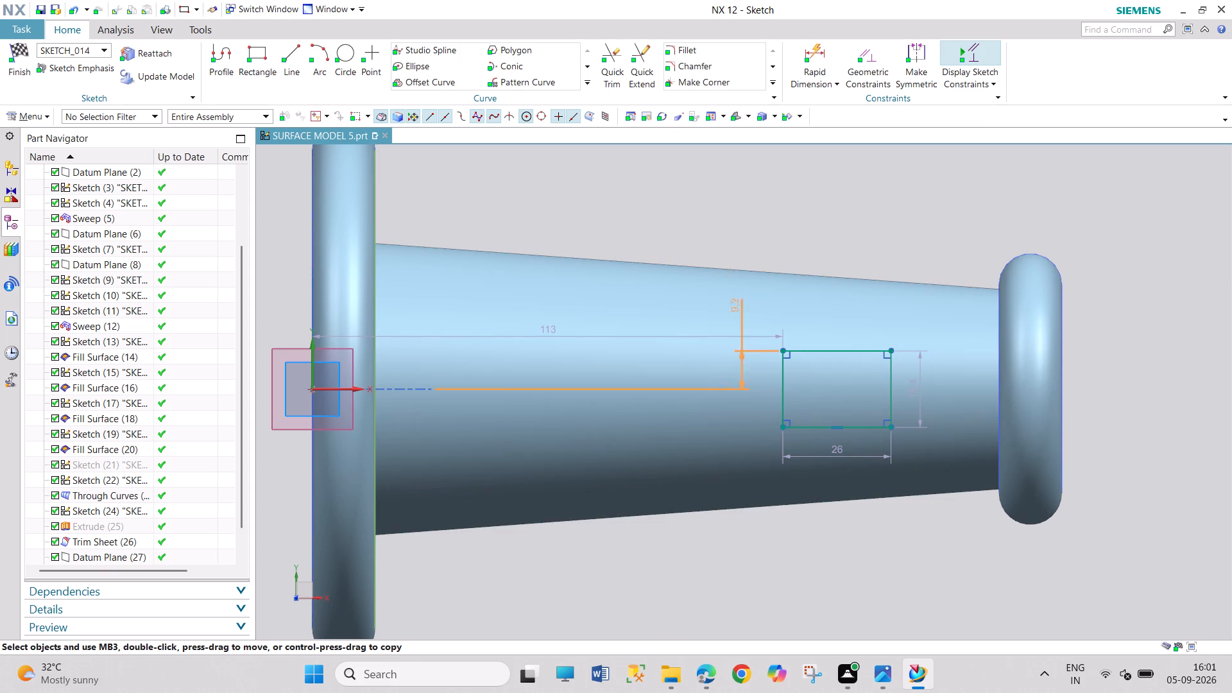
{"action": "left_click_drag", "start_coordinate": [717, 239], "coordinate": [706, 209]}
{"action": "left_click_drag", "start_coordinate": [846, 461], "coordinate": [860, 528]}
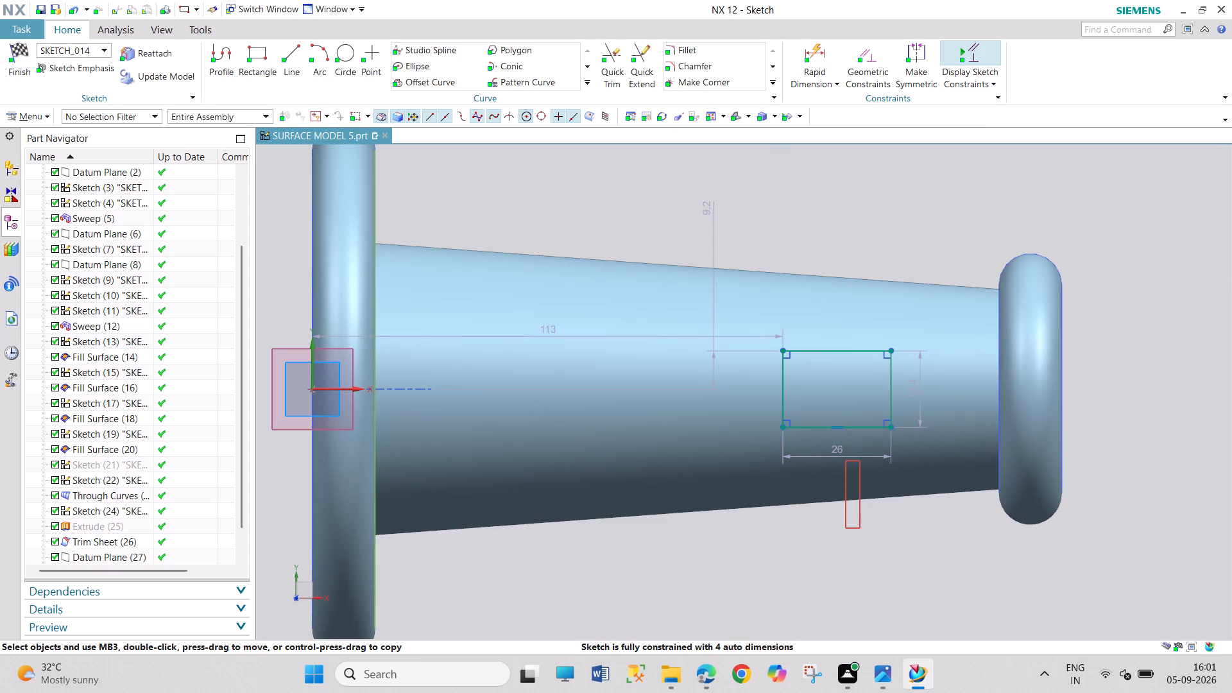
{"action": "left_click_drag", "start_coordinate": [835, 451], "coordinate": [853, 543]}
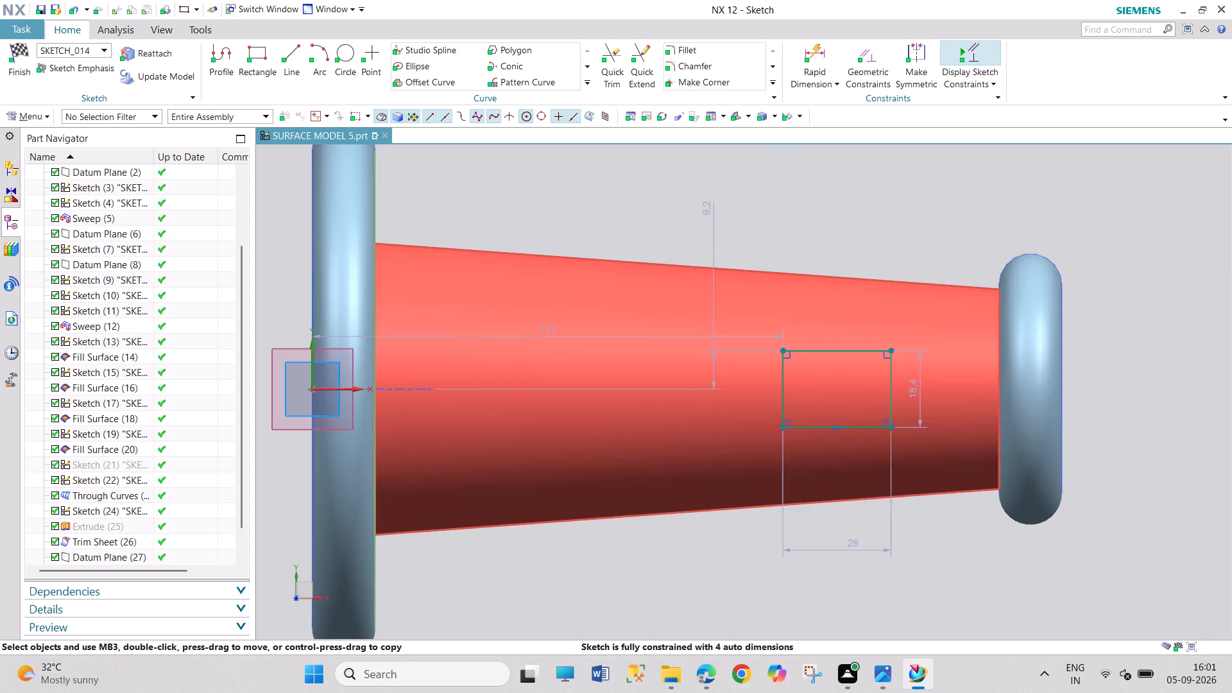
{"action": "left_click_drag", "start_coordinate": [916, 392], "coordinate": [1125, 382]}
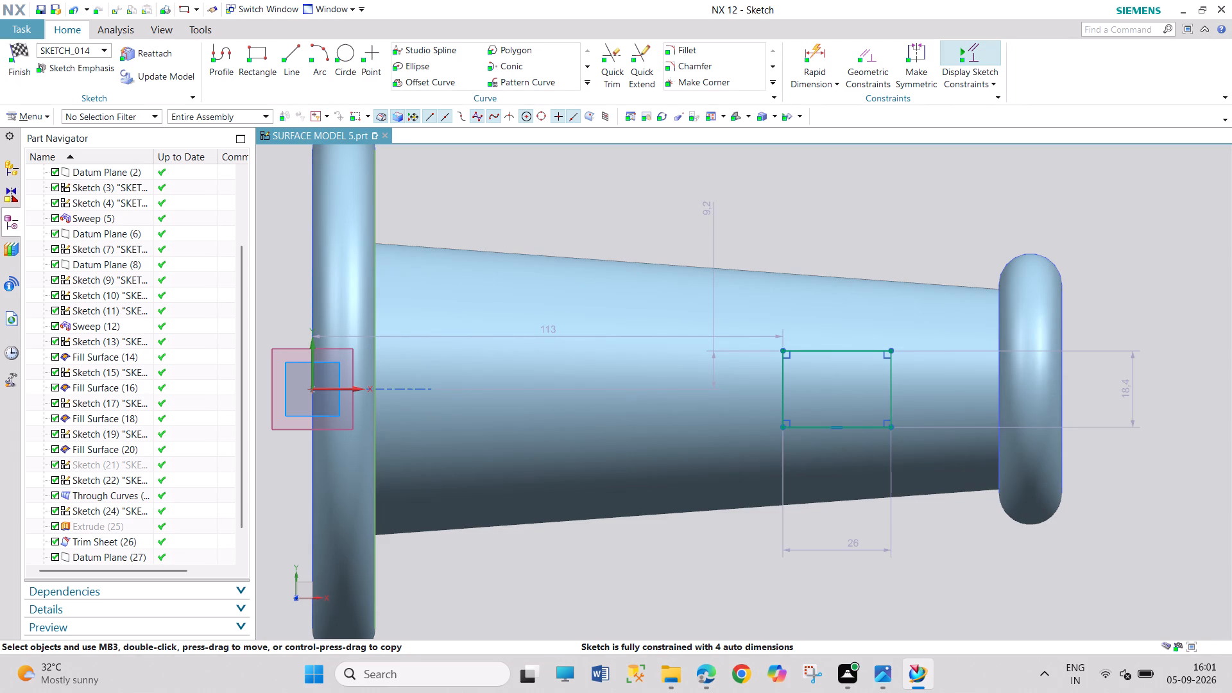
Set the rectangle's height dimension, measured across the tapered surface, to 35 mm.
{"action": "double_click", "coordinate": [1129, 391]}
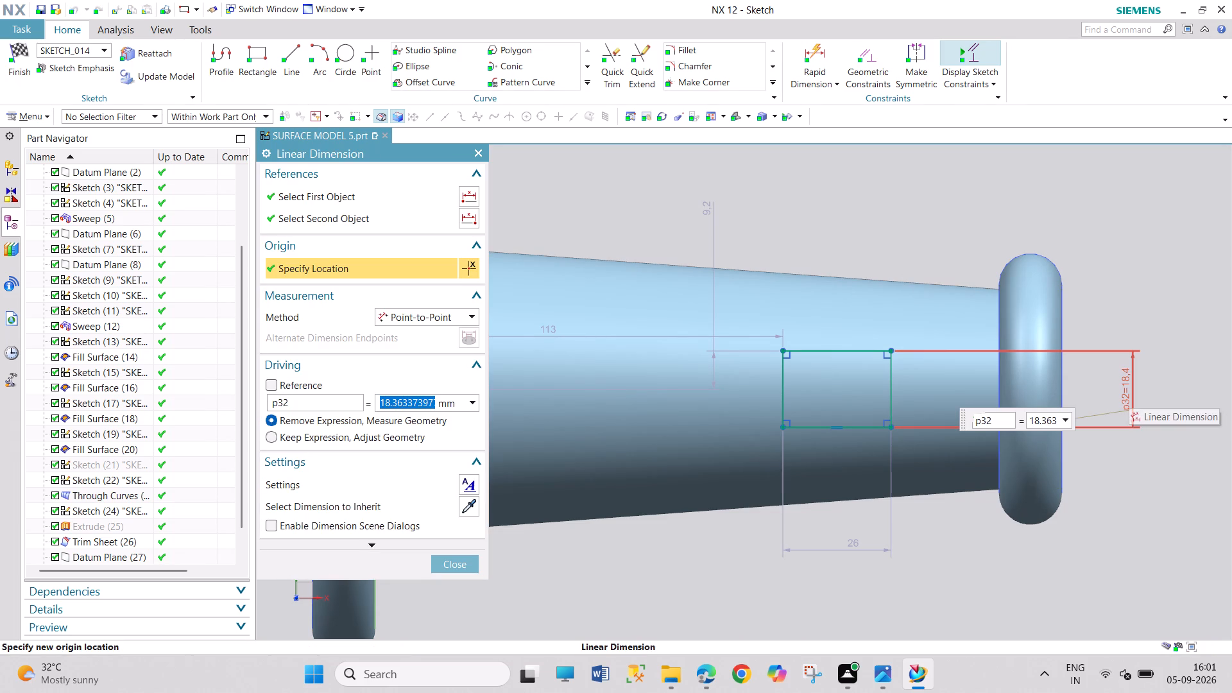
{"action": "type", "text": "35"}
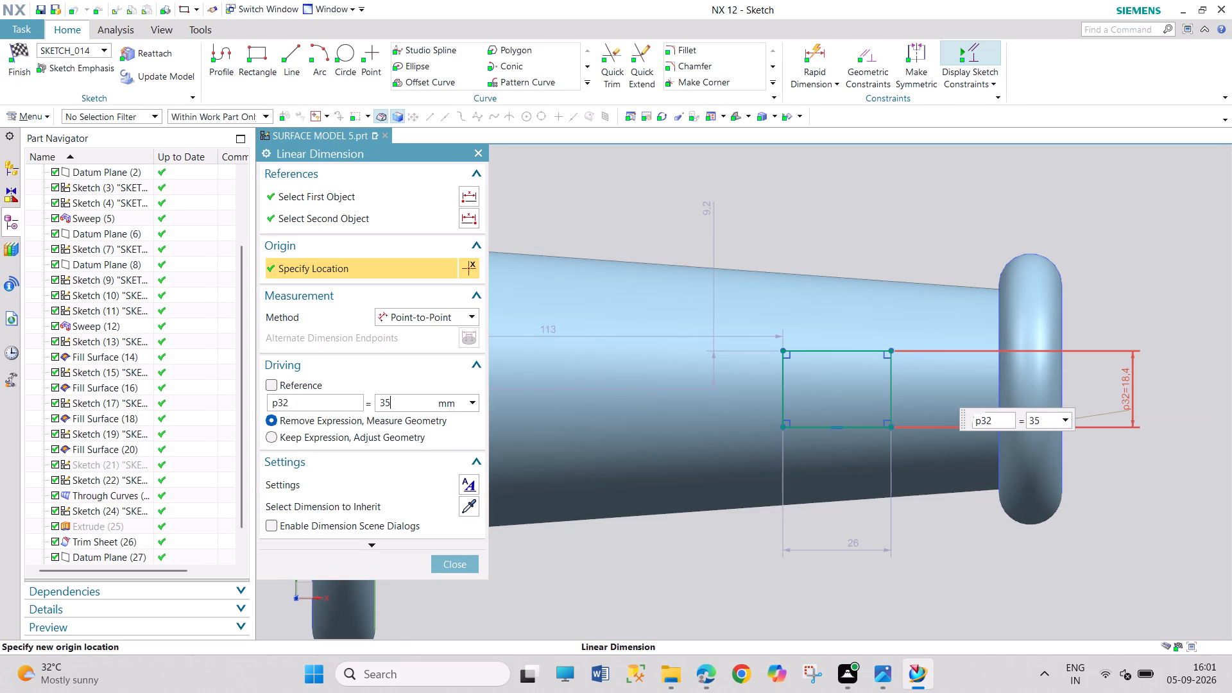
{"action": "key", "text": "Return"}
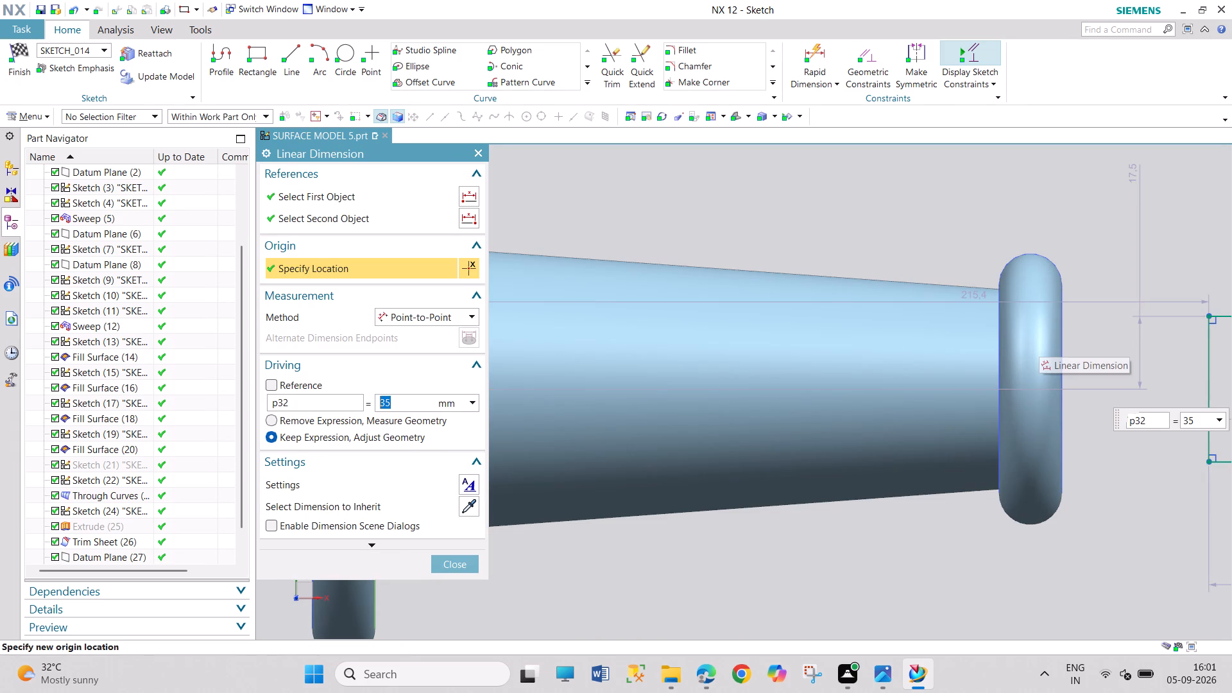
{"action": "scroll", "coordinate": [993, 533], "scroll_direction": "down", "scroll_amount": 4}
{"action": "scroll", "coordinate": [993, 533], "scroll_direction": "up", "scroll_amount": 2}
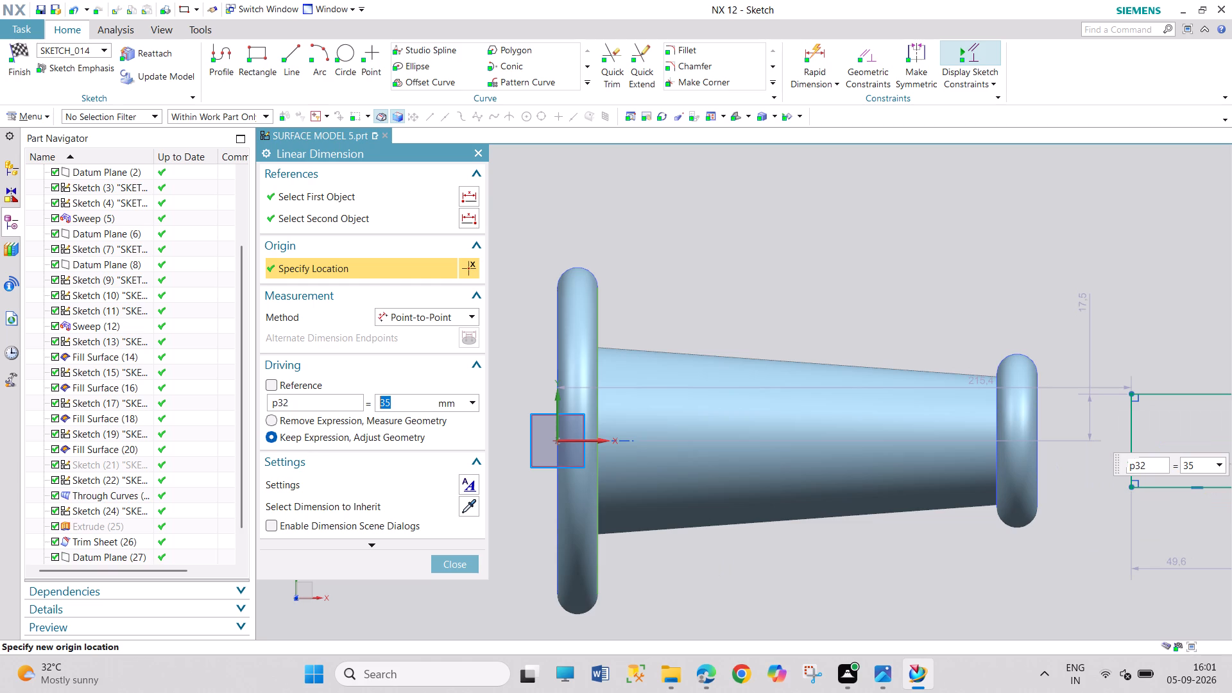
{"action": "left_click", "coordinate": [1131, 432]}
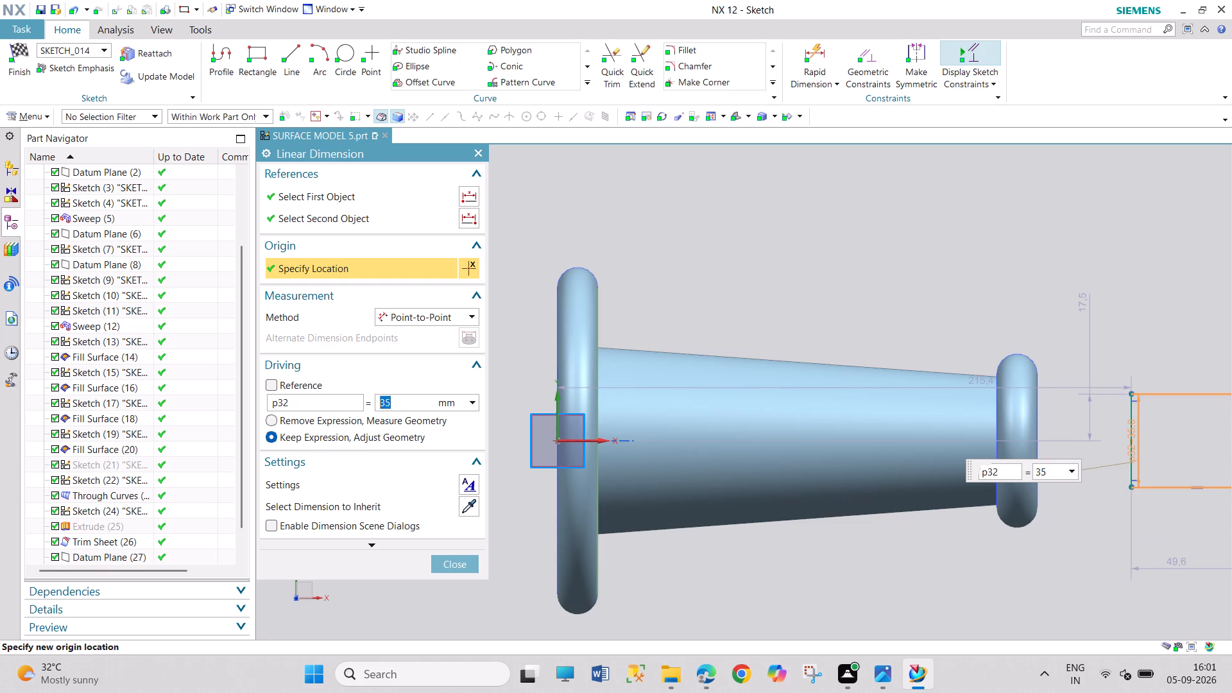
{"action": "key", "text": "Escape"}
{"action": "key", "text": "Escape"}
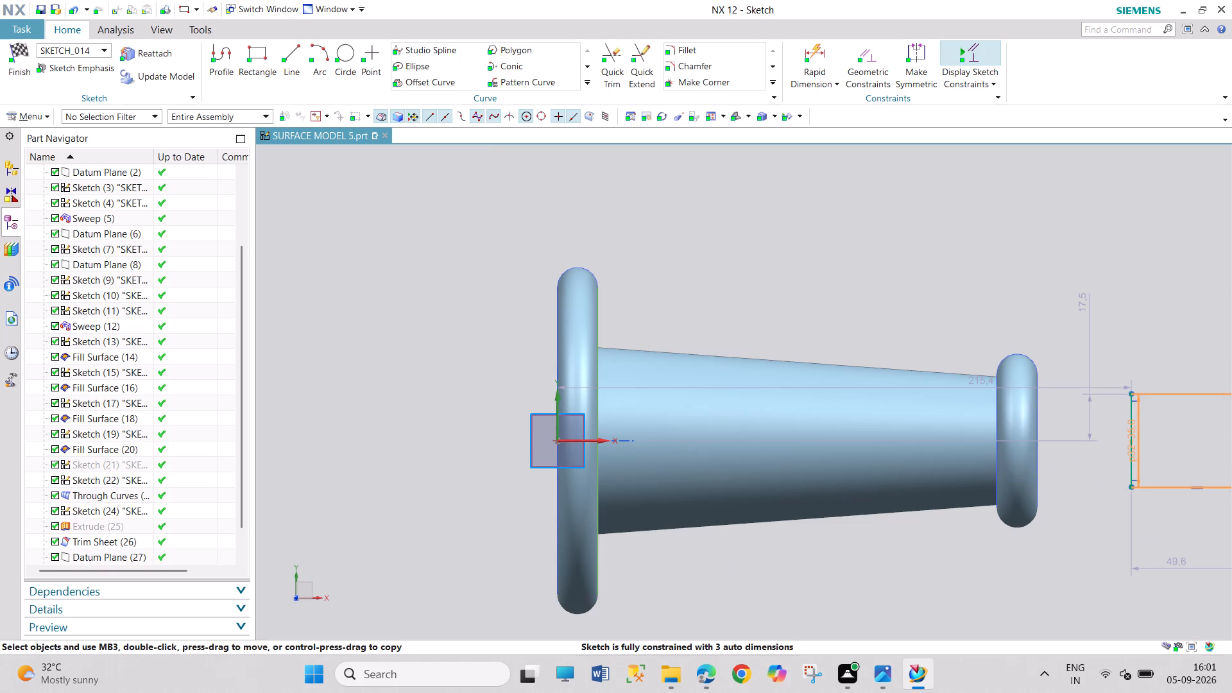
Move the rectangle's near edge back over the tapered surface, to about 102 mm from the origin.
{"action": "key", "text": "Escape"}
{"action": "left_click_drag", "start_coordinate": [1131, 448], "coordinate": [1118, 447]}
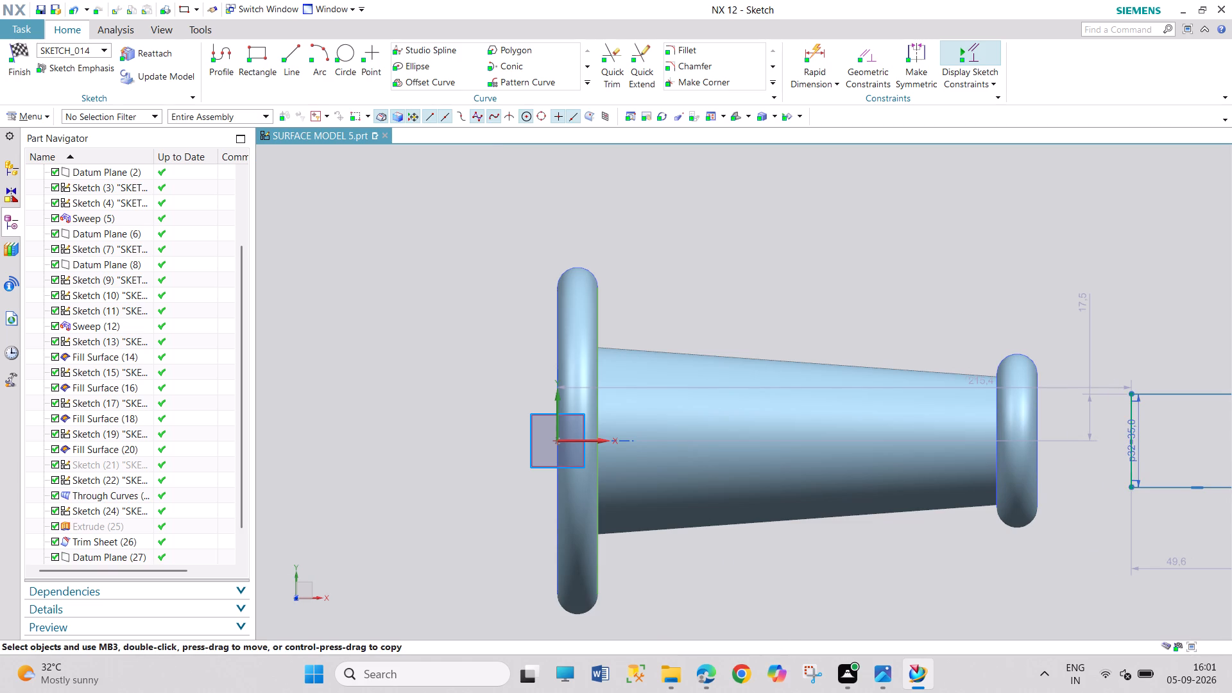
{"action": "left_click_drag", "start_coordinate": [1118, 447], "coordinate": [839, 472]}
{"action": "left_click_drag", "start_coordinate": [839, 472], "coordinate": [837, 463]}
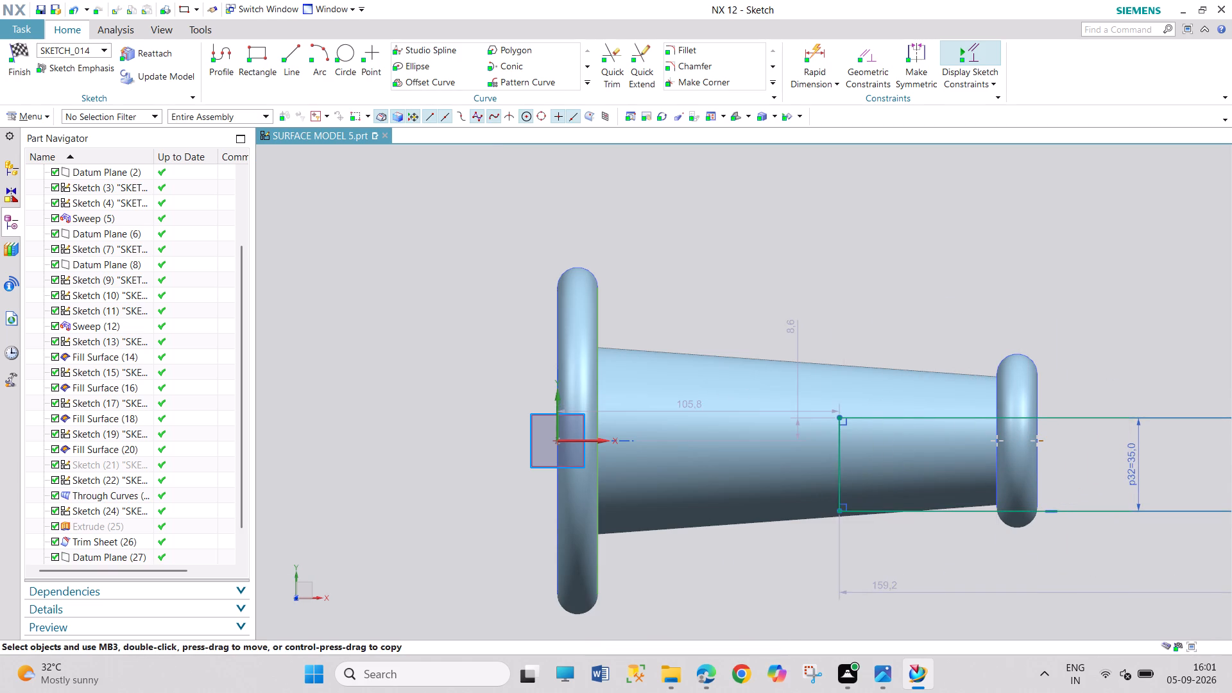
{"action": "left_click_drag", "start_coordinate": [837, 463], "coordinate": [830, 445]}
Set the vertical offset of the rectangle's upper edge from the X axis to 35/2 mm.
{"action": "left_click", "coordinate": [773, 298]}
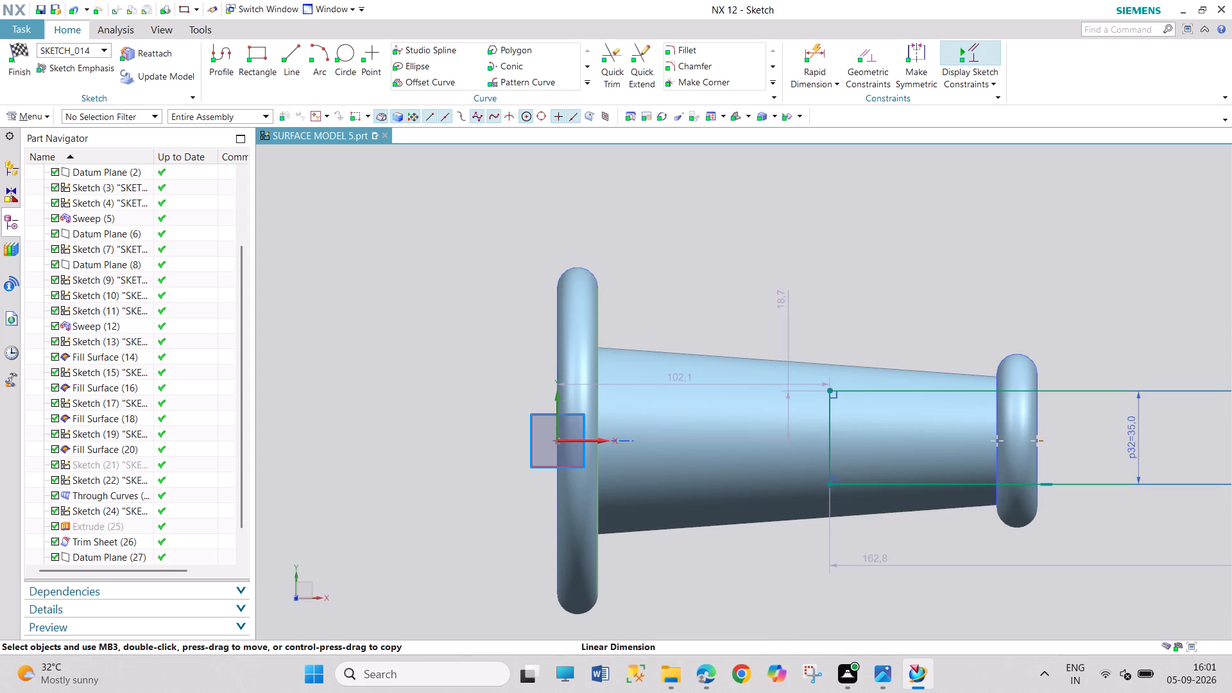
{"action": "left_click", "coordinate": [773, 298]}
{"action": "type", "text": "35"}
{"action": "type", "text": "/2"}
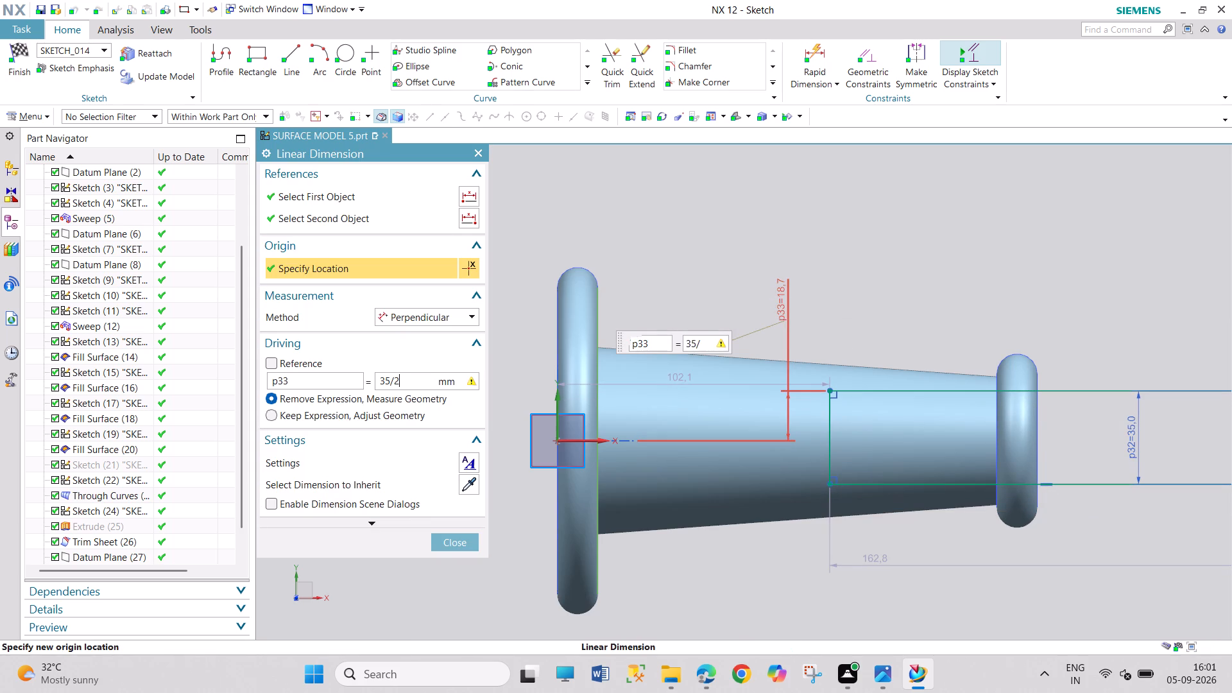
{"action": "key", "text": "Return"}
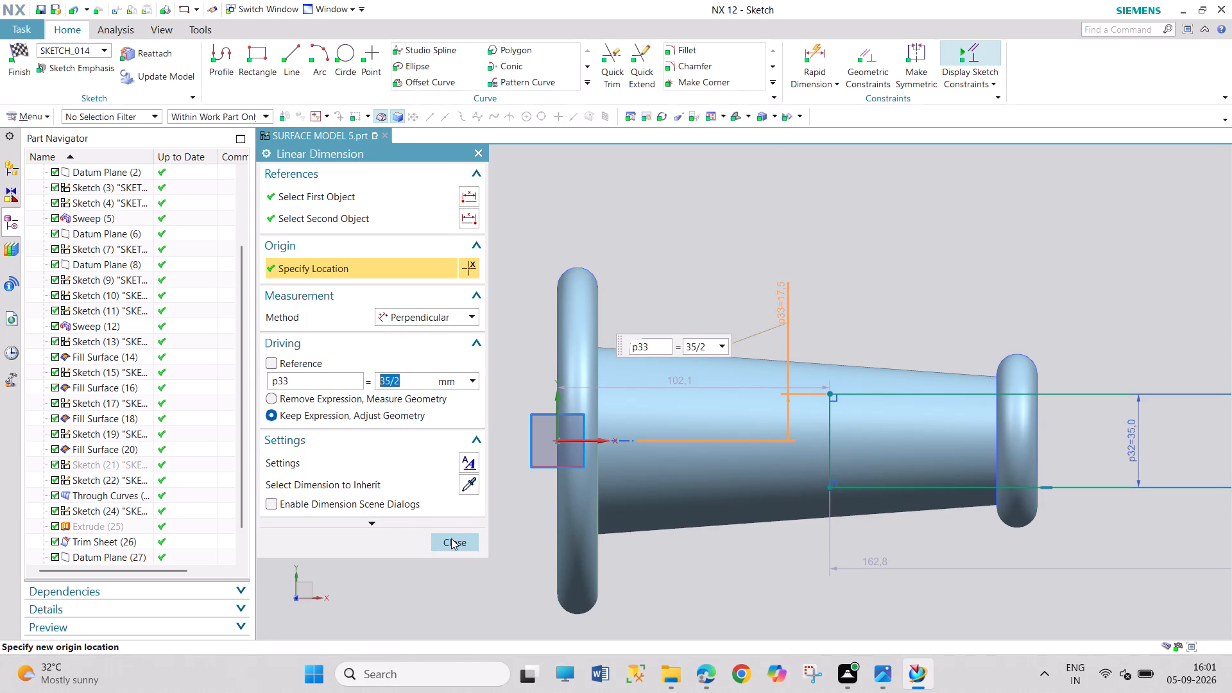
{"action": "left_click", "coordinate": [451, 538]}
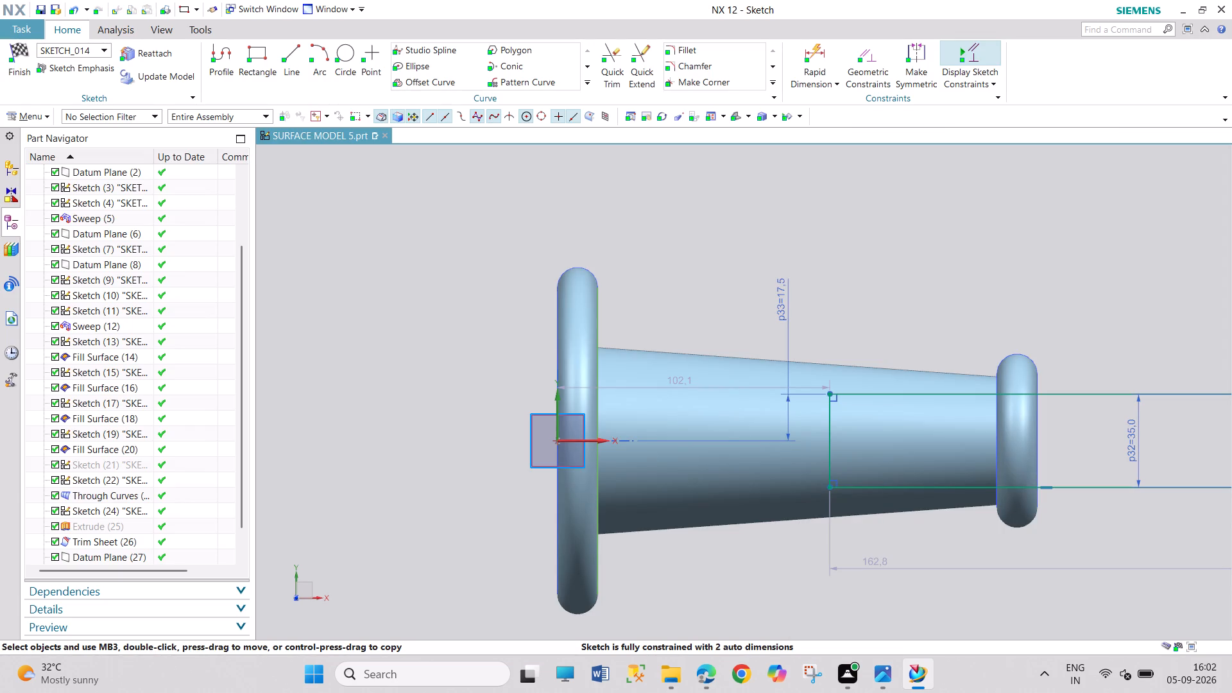
Pull the rectangle's far corner back towards the origin, making the rectangle about 45 mm long.
{"action": "scroll", "coordinate": [1060, 418], "scroll_direction": "down", "scroll_amount": 3}
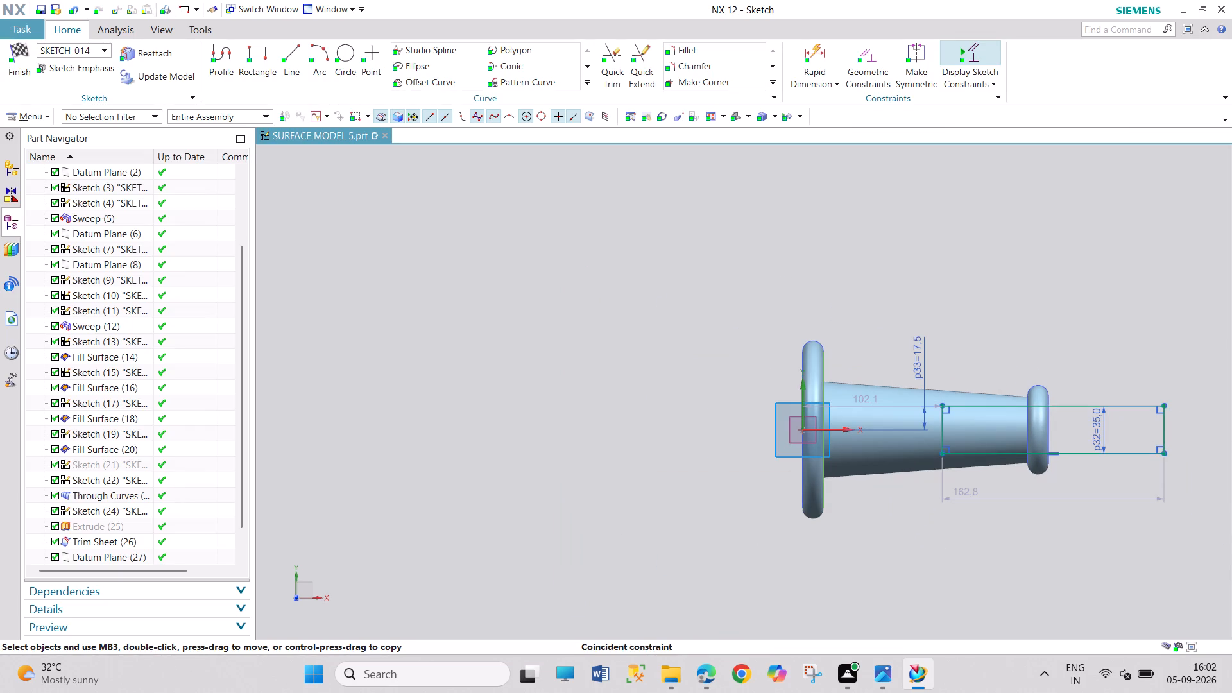
{"action": "left_click_drag", "start_coordinate": [1169, 403], "coordinate": [1004, 405]}
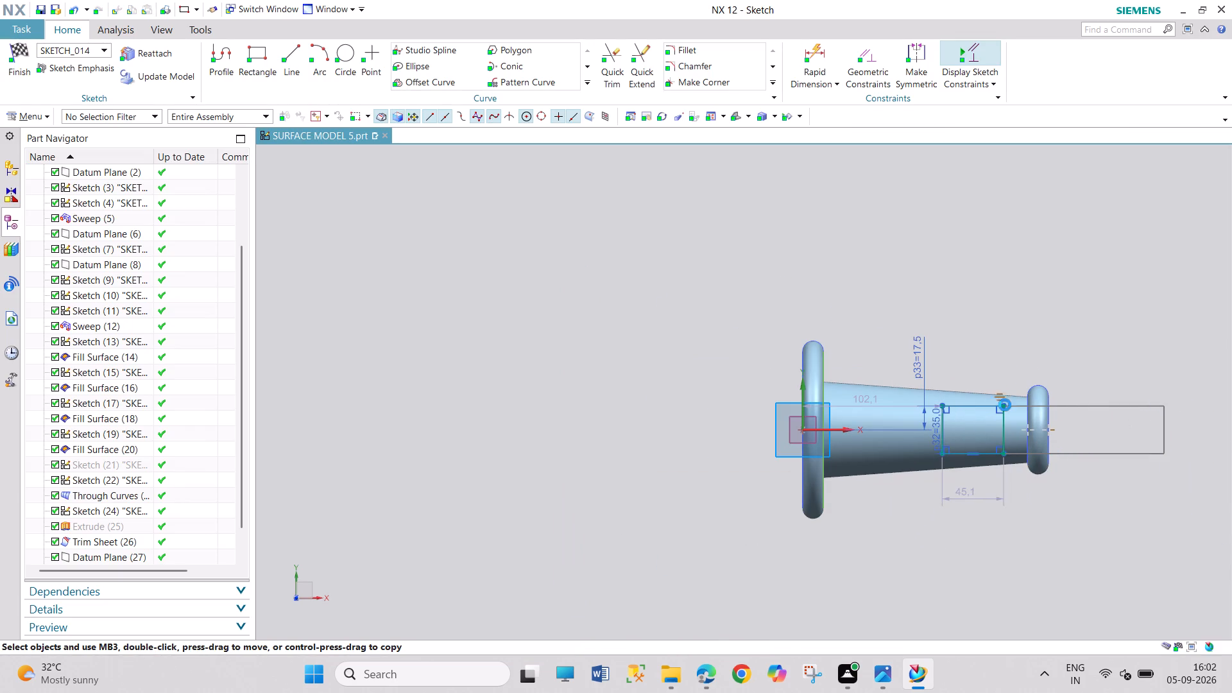
Add a 46 mm rapid dimension between the rectangle's far upper corner and the inner edge of the smaller flange.
{"action": "scroll", "coordinate": [1140, 423], "scroll_direction": "up", "scroll_amount": 3}
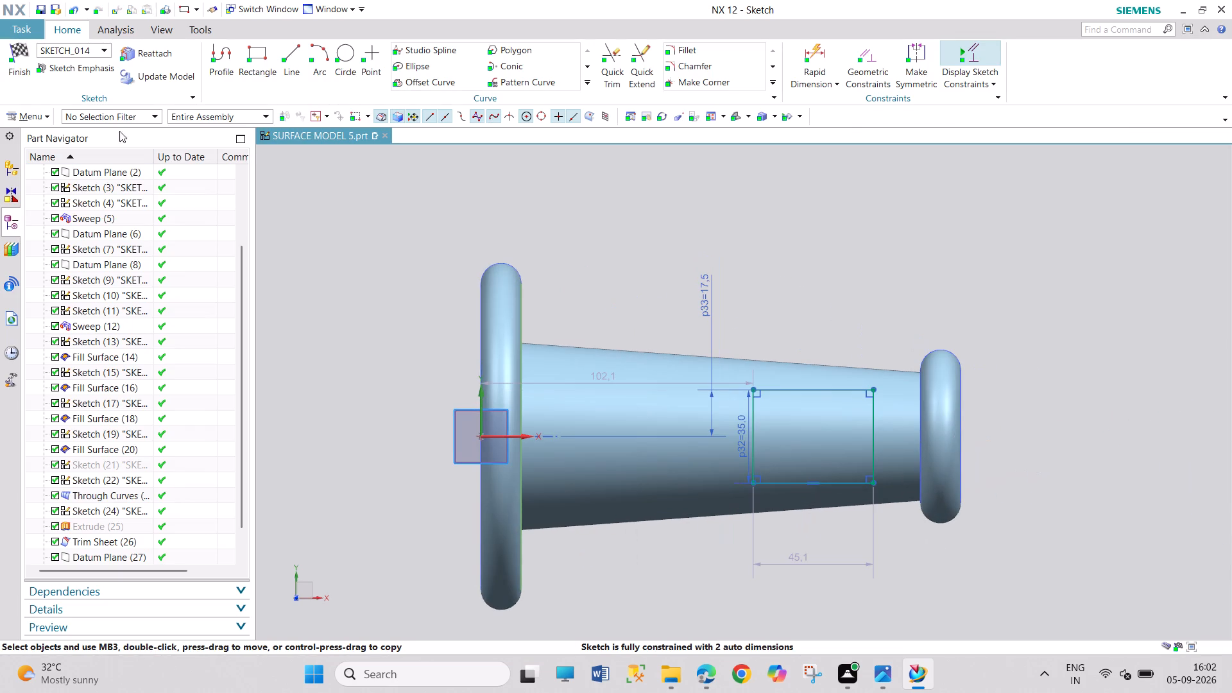
{"action": "left_click", "coordinate": [821, 67]}
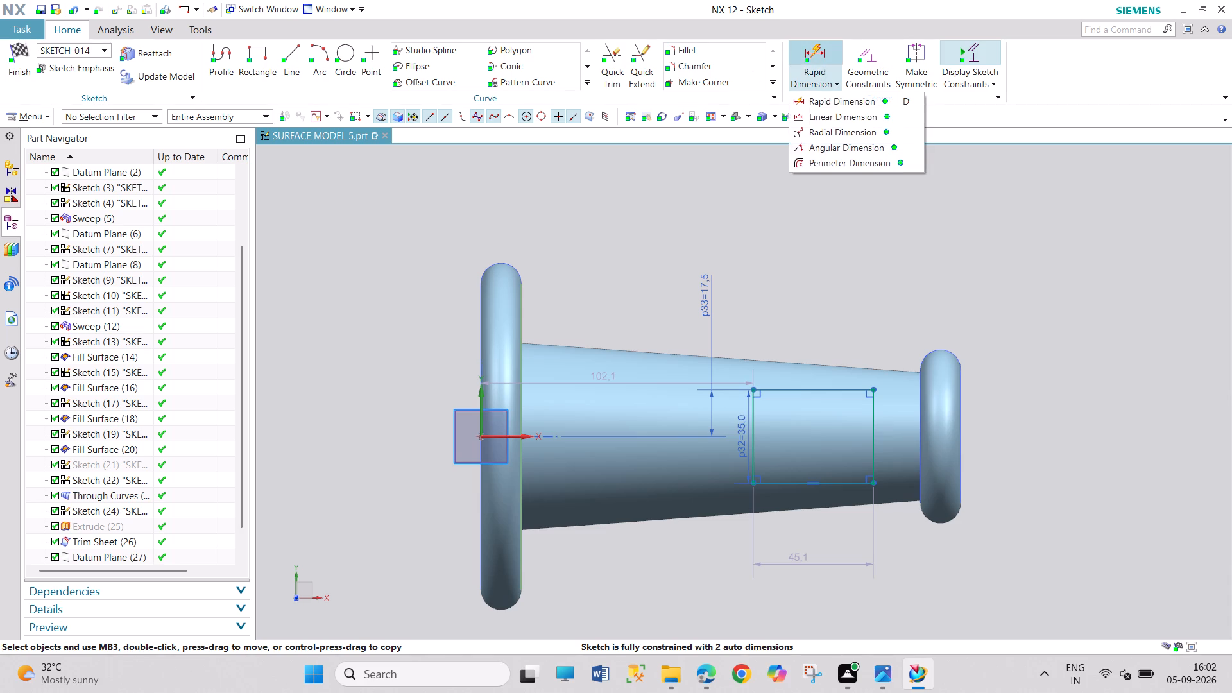
{"action": "left_click", "coordinate": [842, 103]}
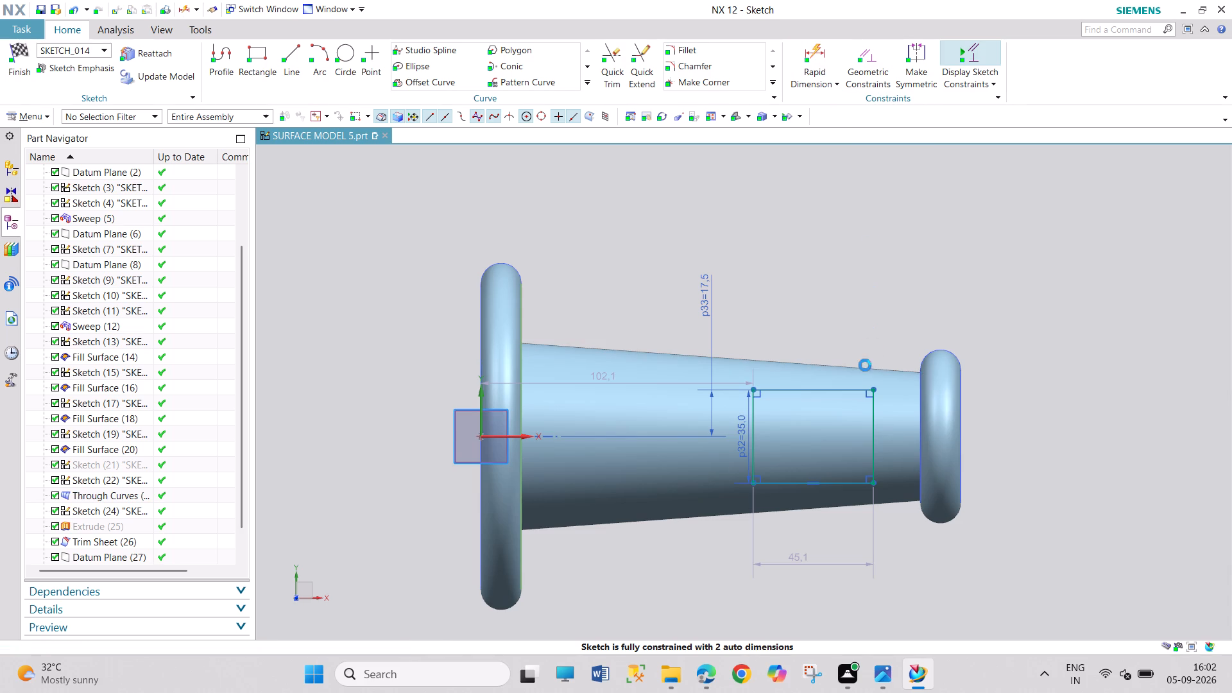
{"action": "left_click", "coordinate": [873, 392]}
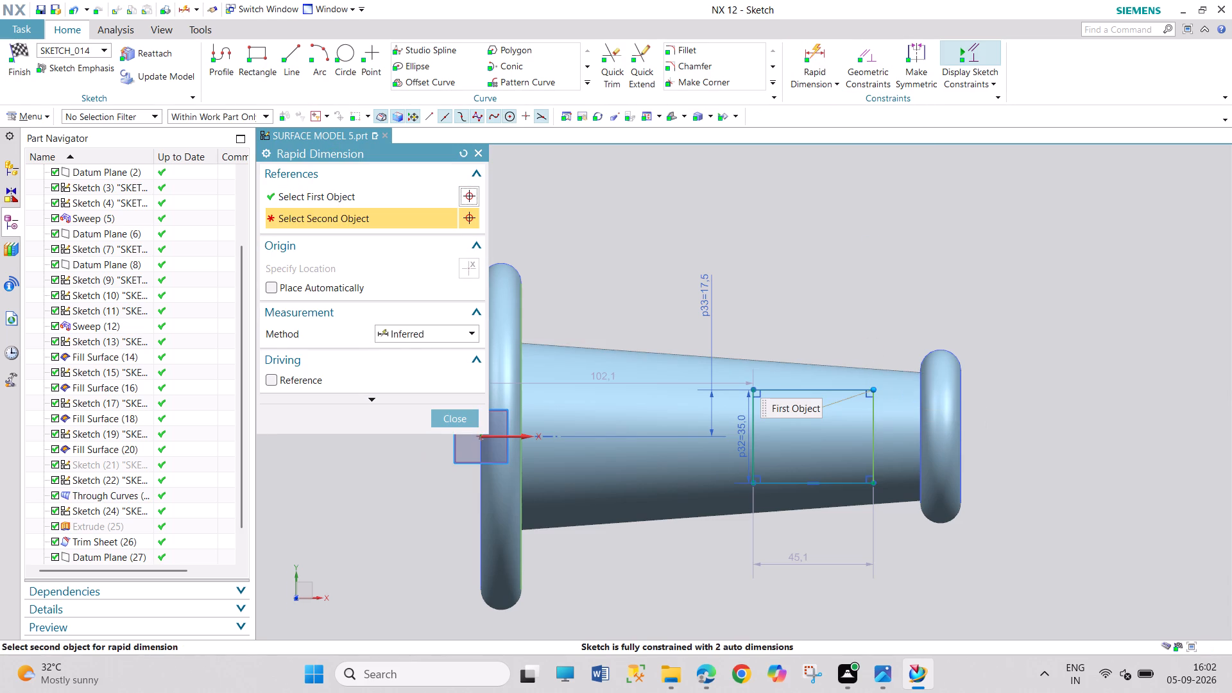
{"action": "left_click", "coordinate": [921, 397]}
{"action": "left_click_drag", "start_coordinate": [886, 283], "coordinate": [896, 289]}
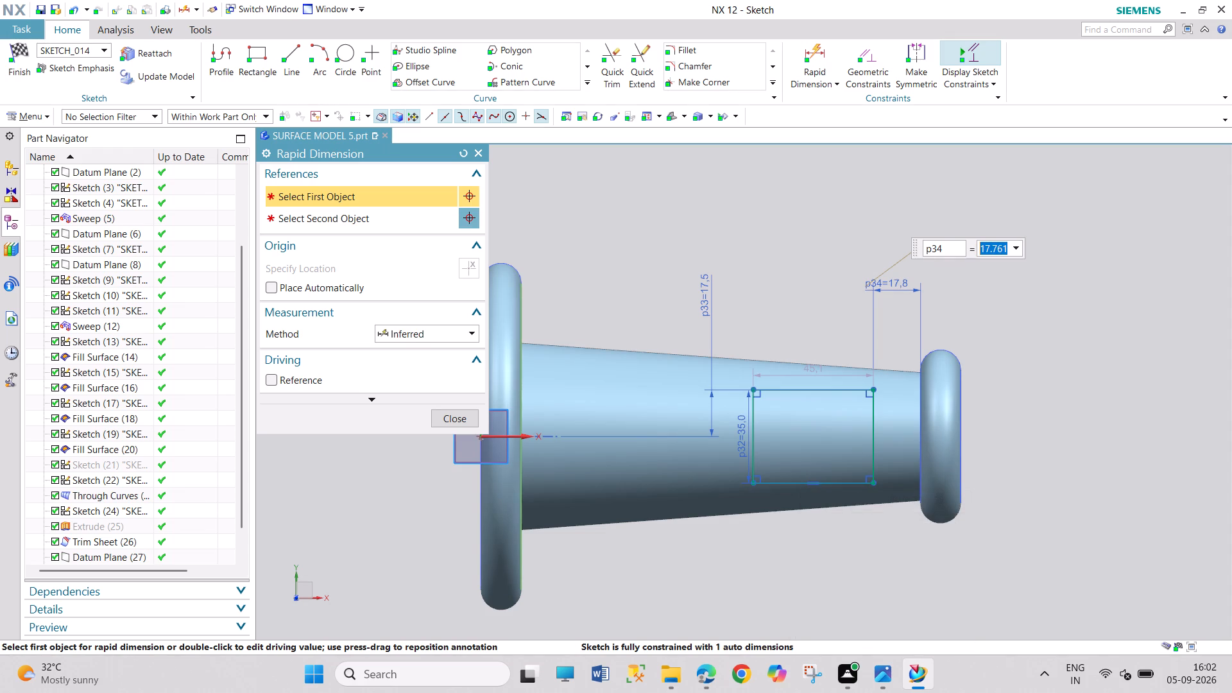
{"action": "type", "text": "46"}
{"action": "key", "text": "Return"}
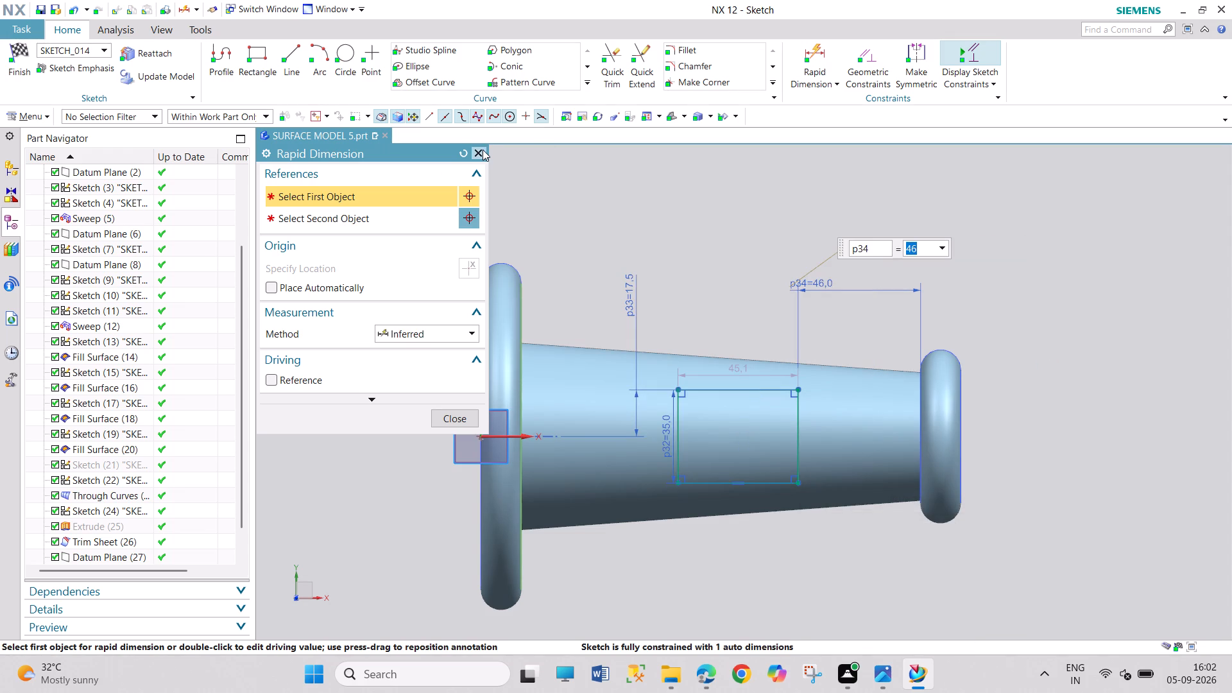
{"action": "left_click", "coordinate": [483, 150]}
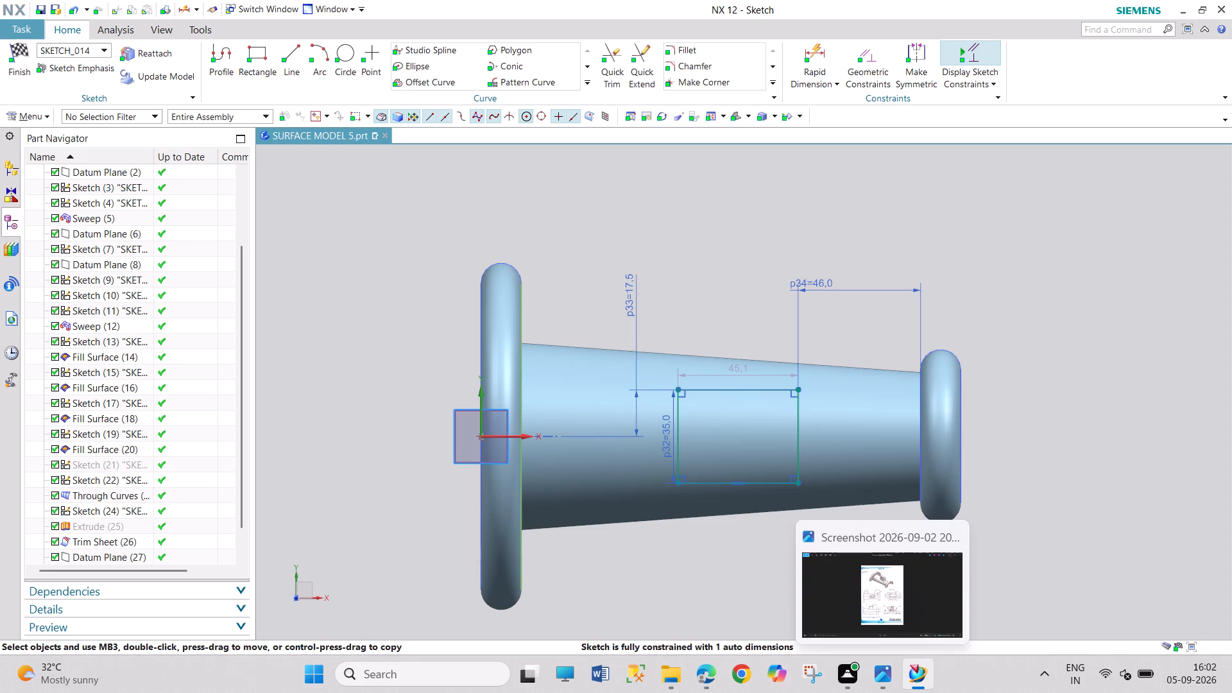
Reposition the rectangle's length dimension above the model and set it to 40 mm.
{"action": "left_click_drag", "start_coordinate": [738, 371], "coordinate": [736, 278]}
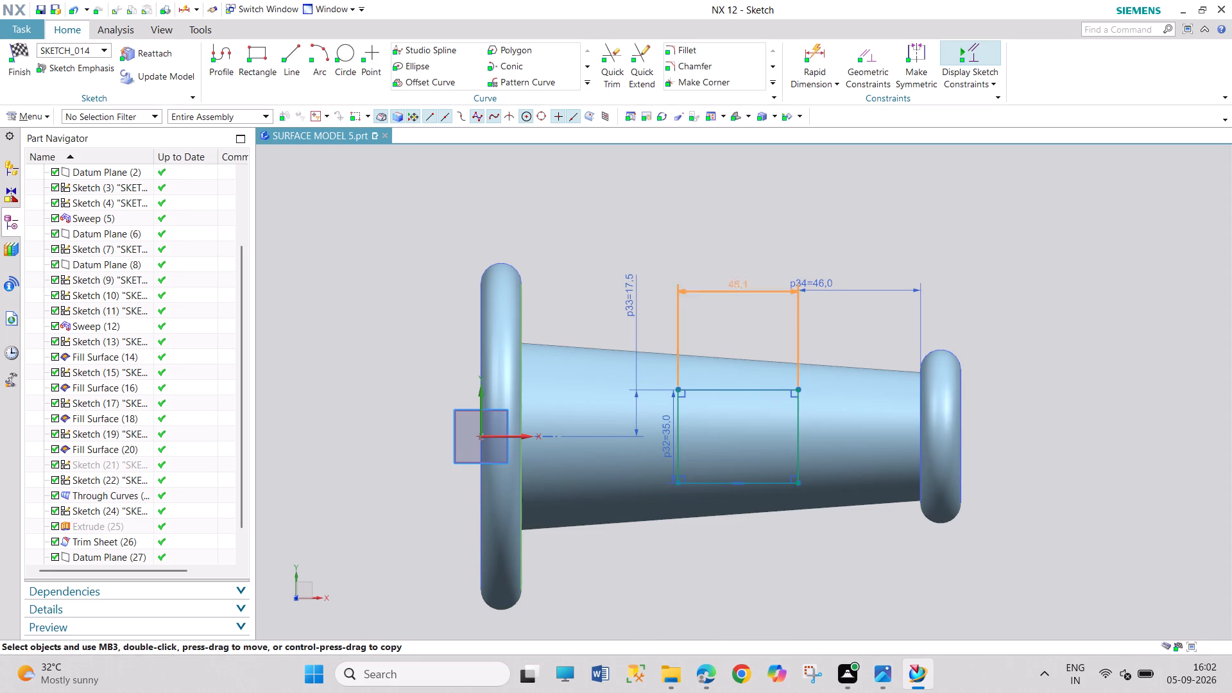
{"action": "left_click_drag", "start_coordinate": [736, 278], "coordinate": [736, 271]}
{"action": "double_click", "coordinate": [728, 277]}
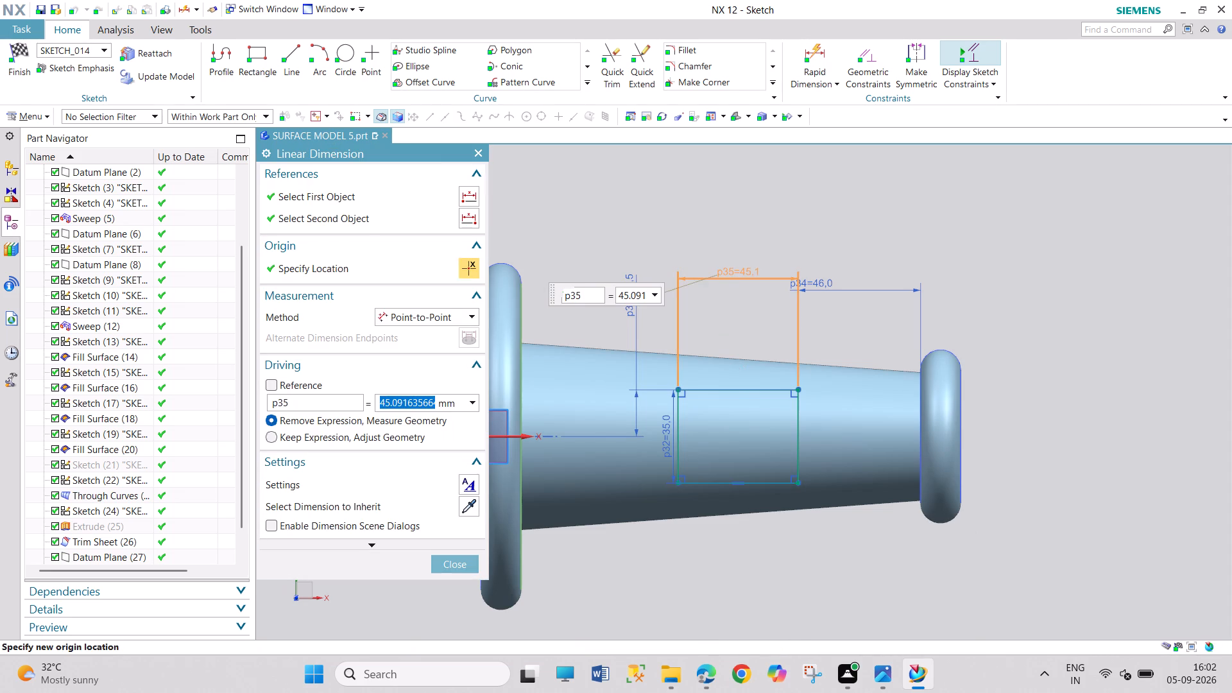
{"action": "type", "text": "40"}
{"action": "key", "text": "Return"}
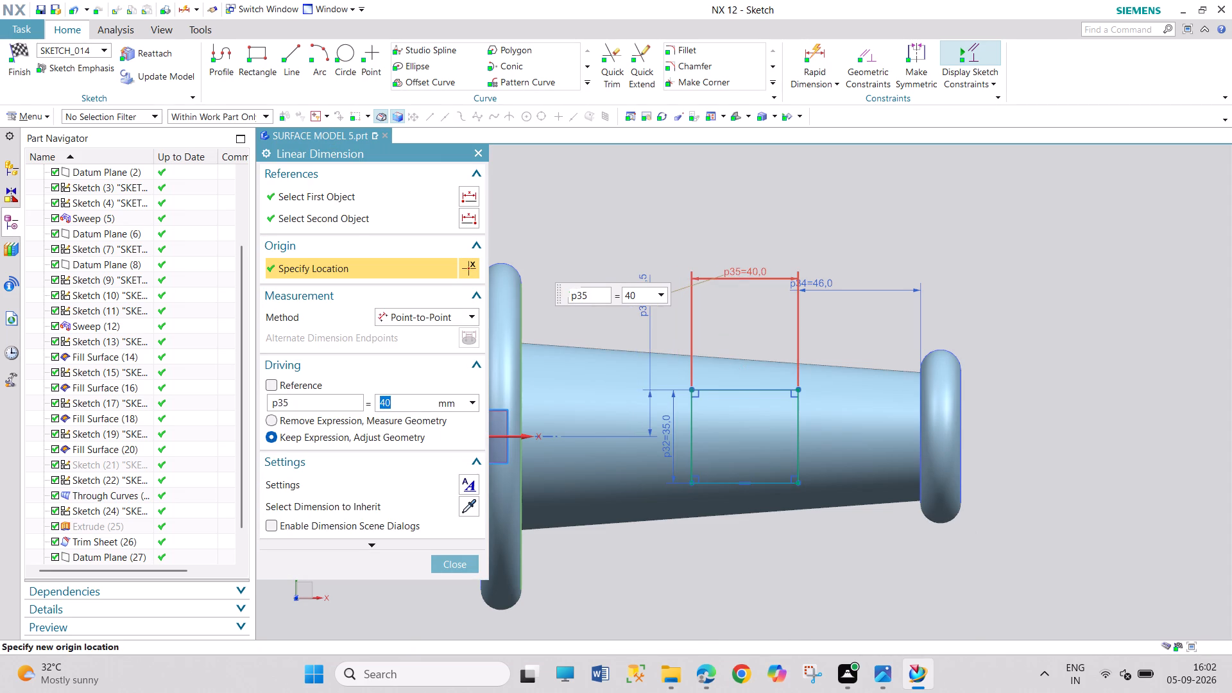
{"action": "left_click", "coordinate": [452, 558]}
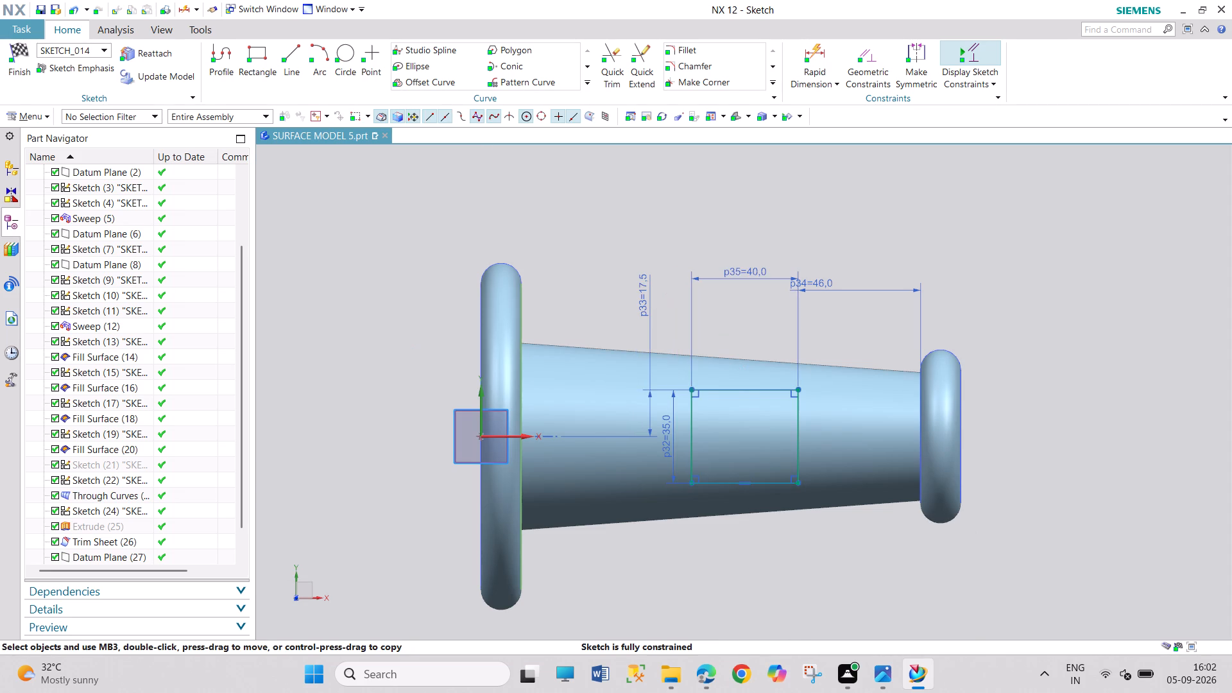
Move the height dimension clear of the rectangle and set the upper edge's offset from the X axis to 10 mm.
{"action": "left_click_drag", "start_coordinate": [669, 452], "coordinate": [387, 454]}
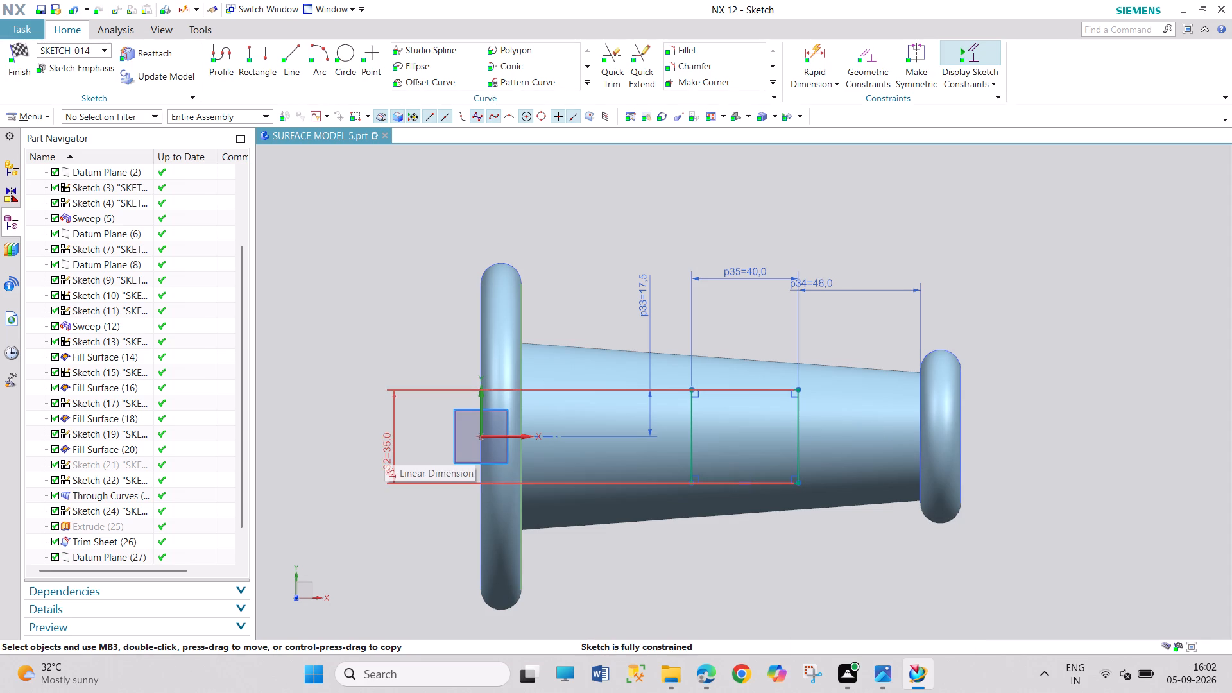
{"action": "double_click", "coordinate": [651, 291]}
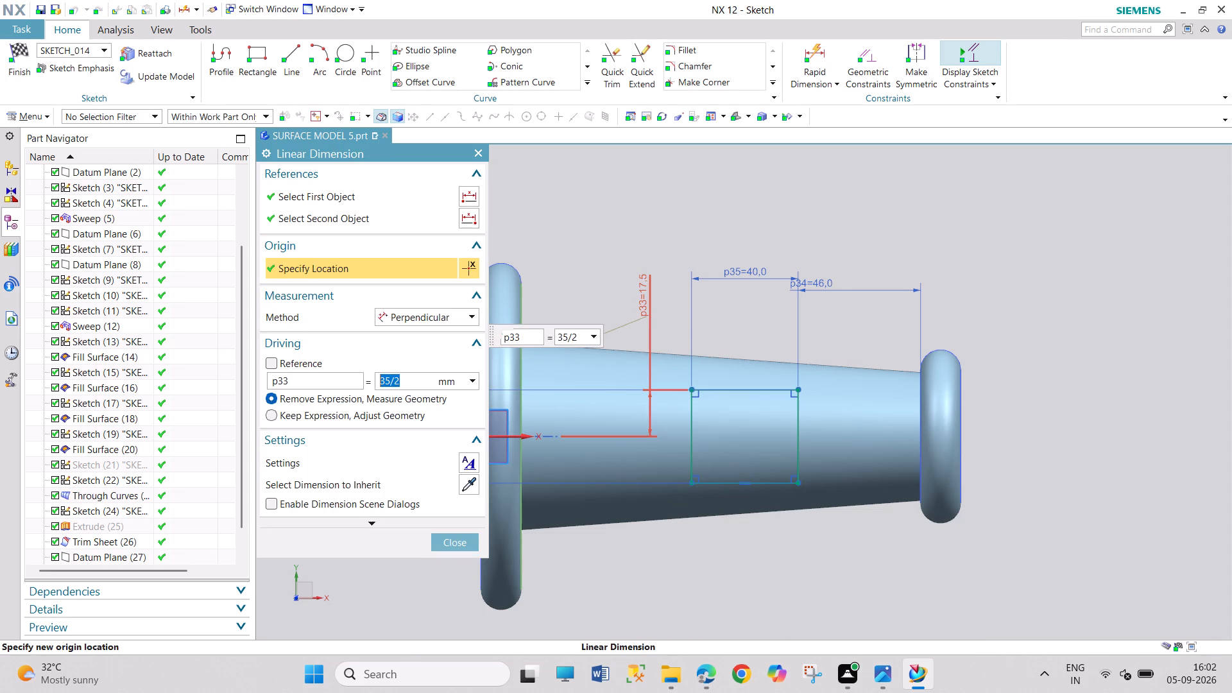
{"action": "type", "text": "010"}
{"action": "key", "text": "Return"}
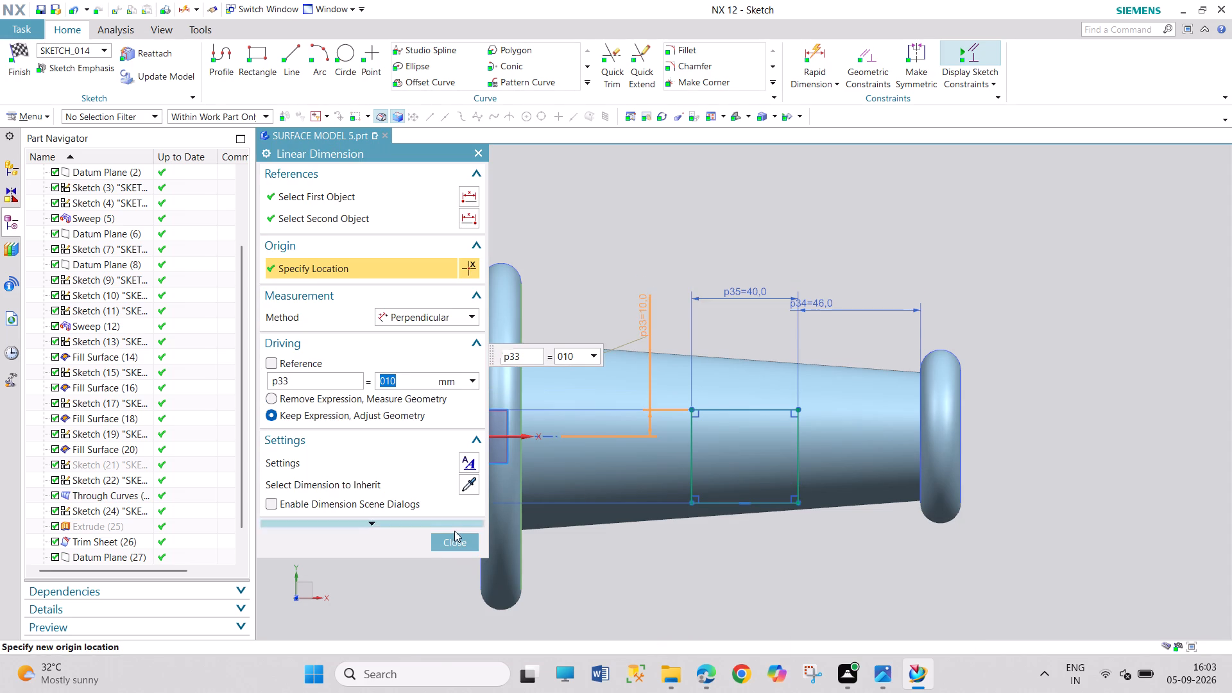
{"action": "left_click", "coordinate": [456, 537]}
Set the rectangle's height dimension to 20 mm and finish the sketch.
{"action": "double_click", "coordinate": [387, 479]}
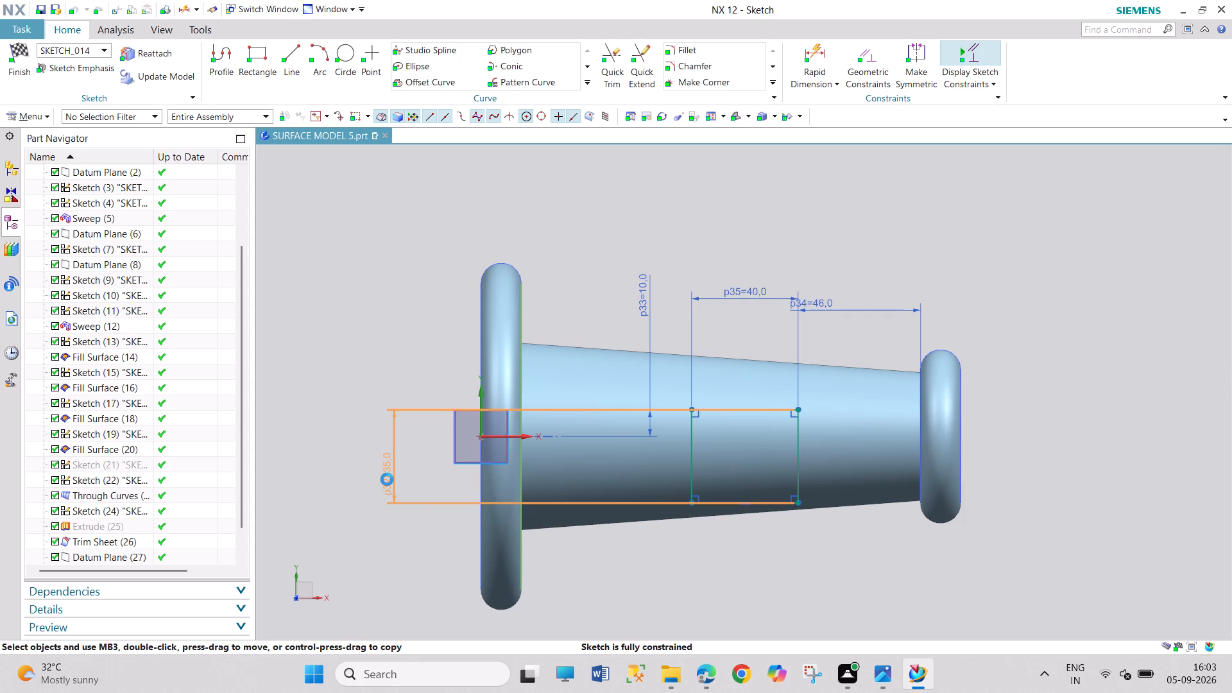
{"action": "type", "text": "20"}
{"action": "key", "text": "Return"}
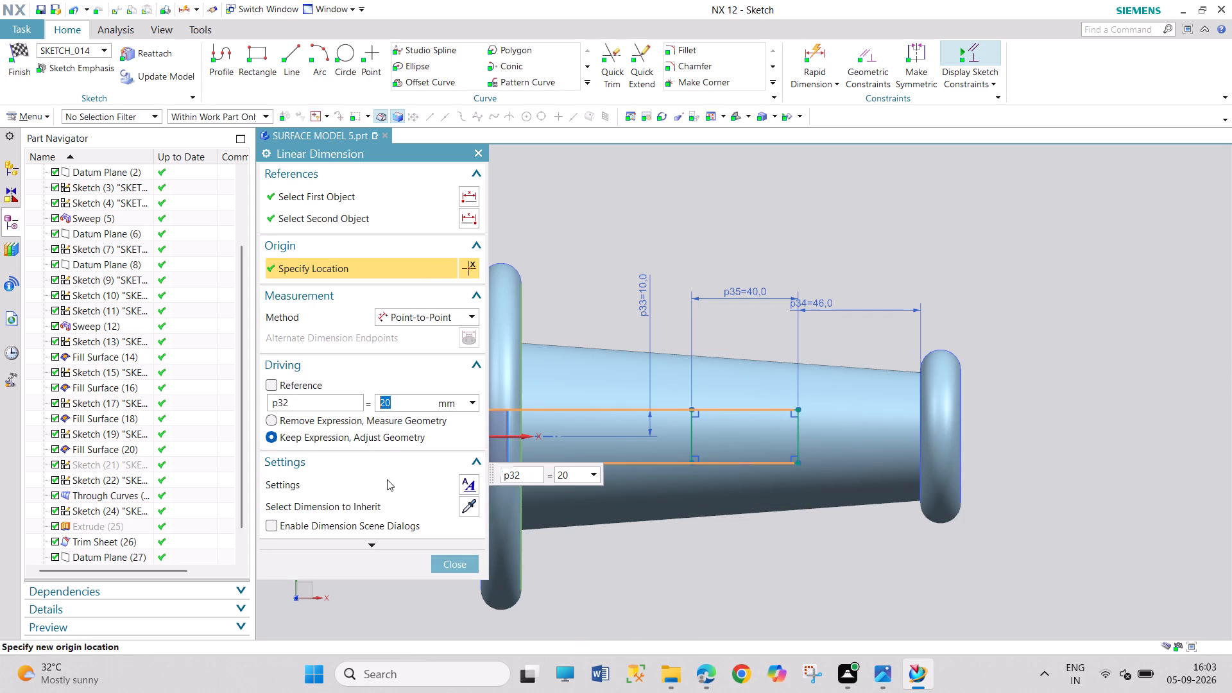
{"action": "left_click_drag", "start_coordinate": [458, 572], "coordinate": [458, 565]}
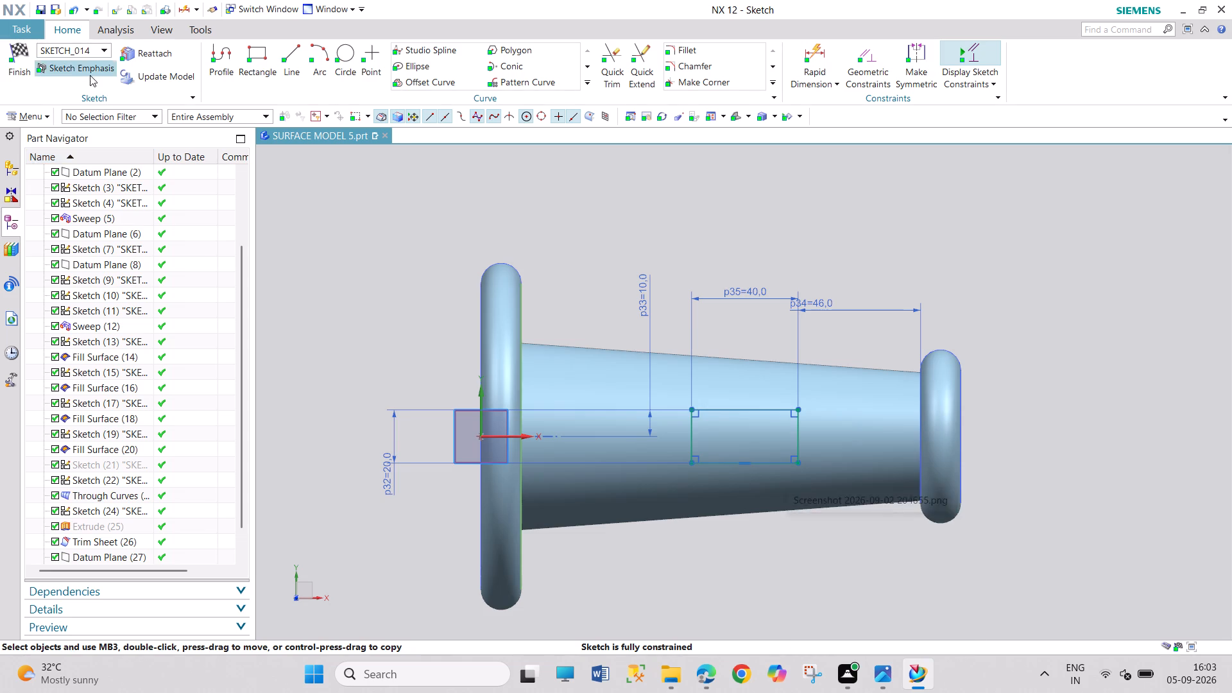
{"action": "left_click", "coordinate": [14, 64]}
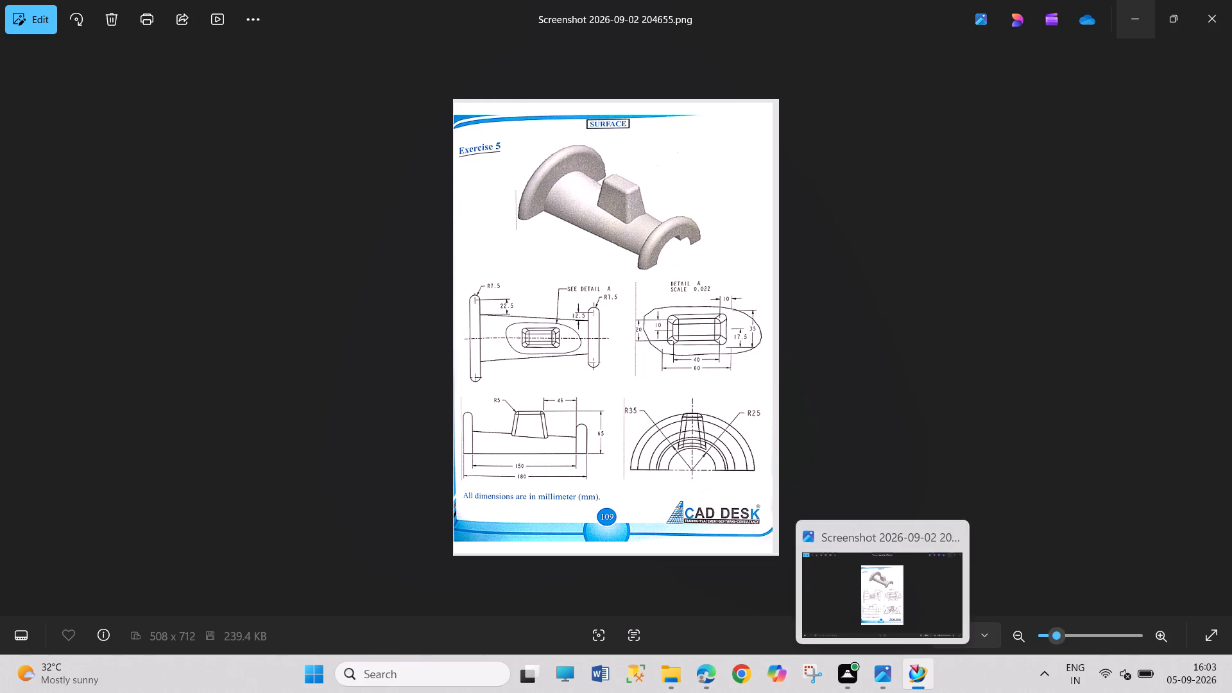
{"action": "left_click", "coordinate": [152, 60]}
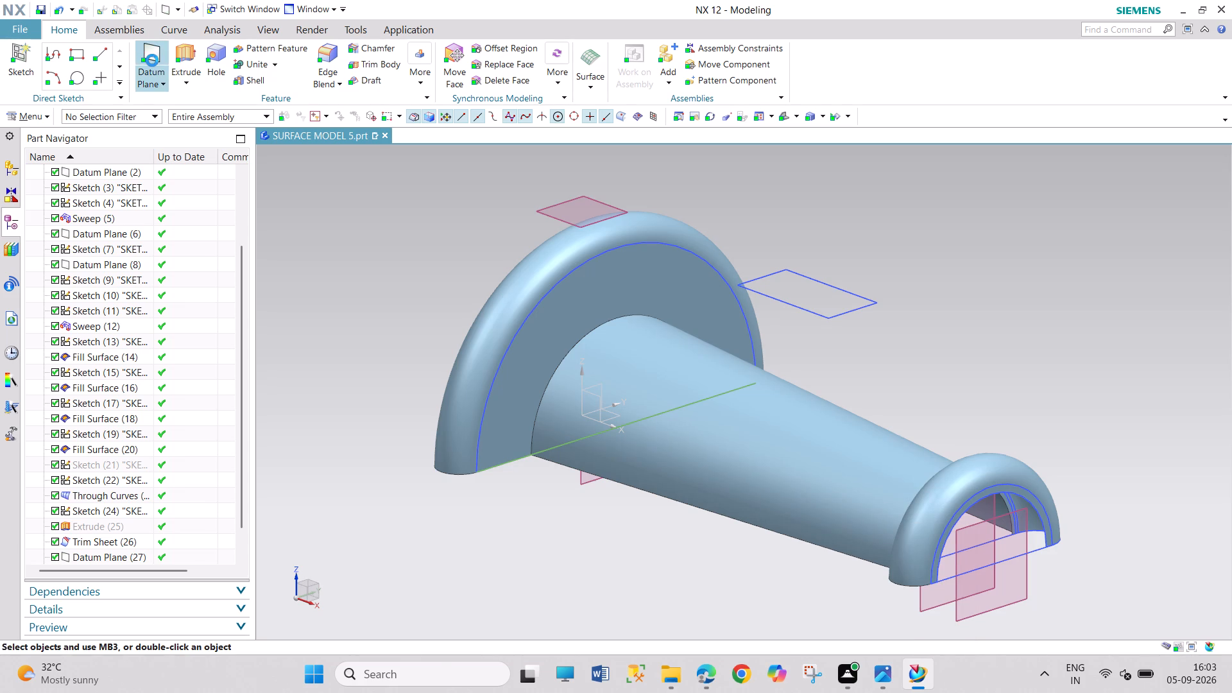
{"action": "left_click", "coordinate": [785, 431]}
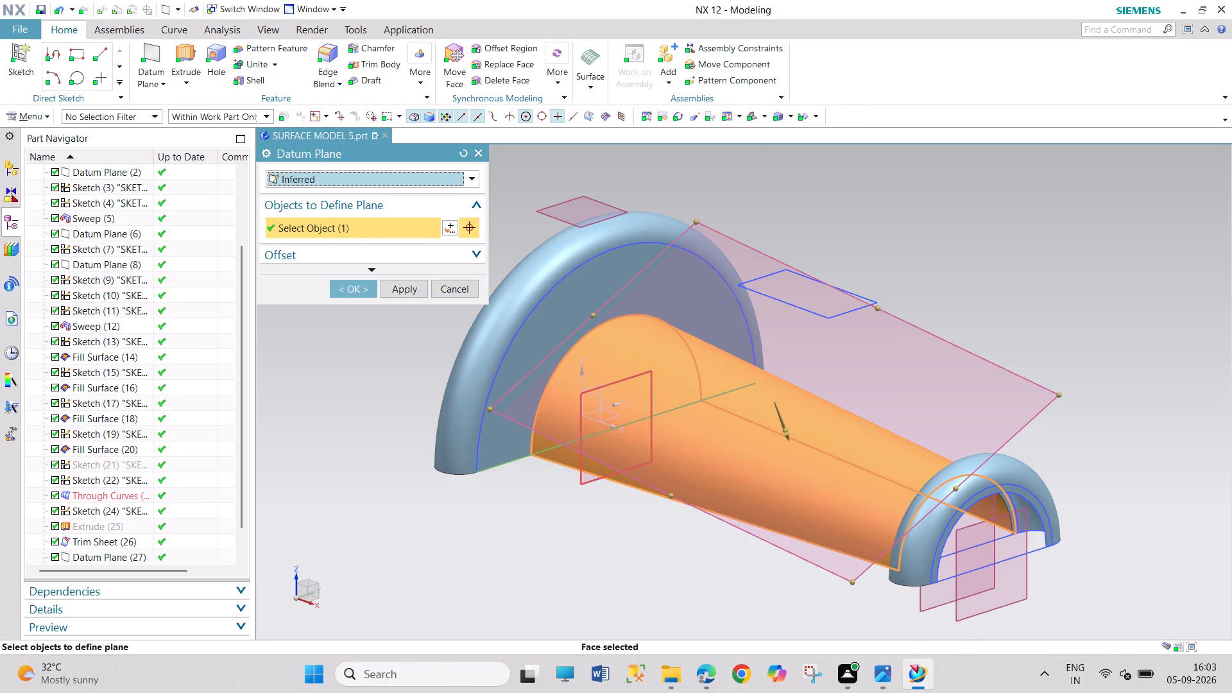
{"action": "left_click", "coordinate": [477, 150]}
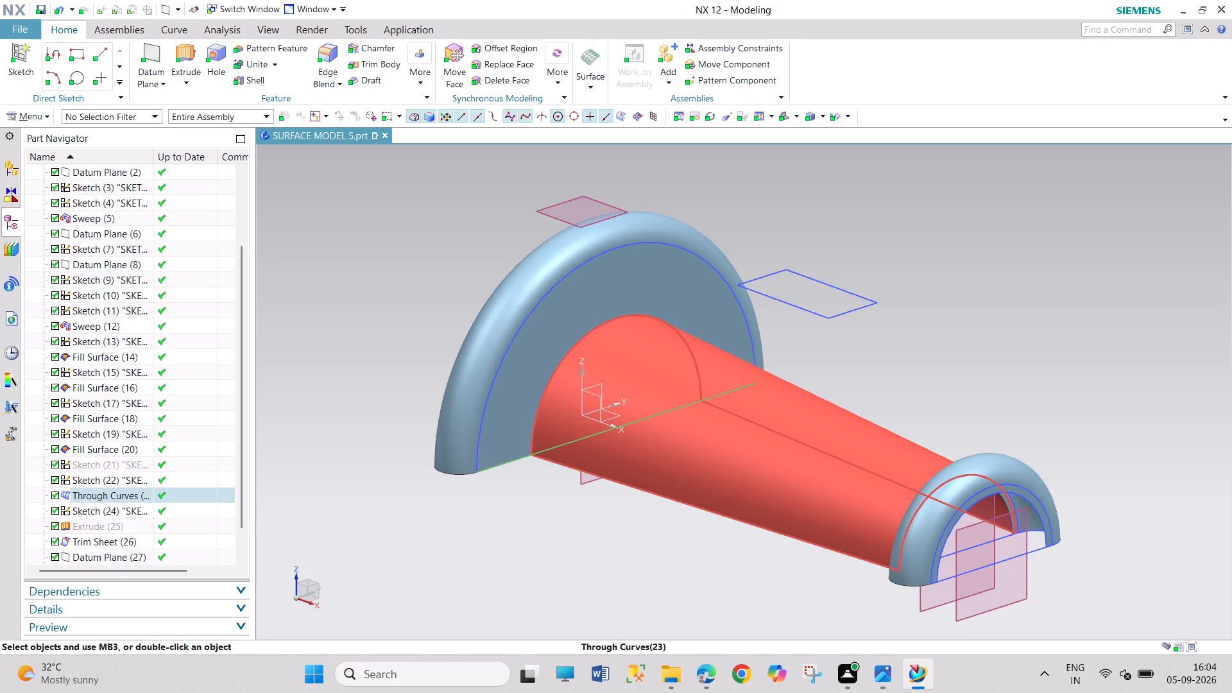
Start a new sketch in the task environment on the XY plane at the origin.
{"action": "left_click", "coordinate": [42, 114]}
{"action": "left_click", "coordinate": [62, 177]}
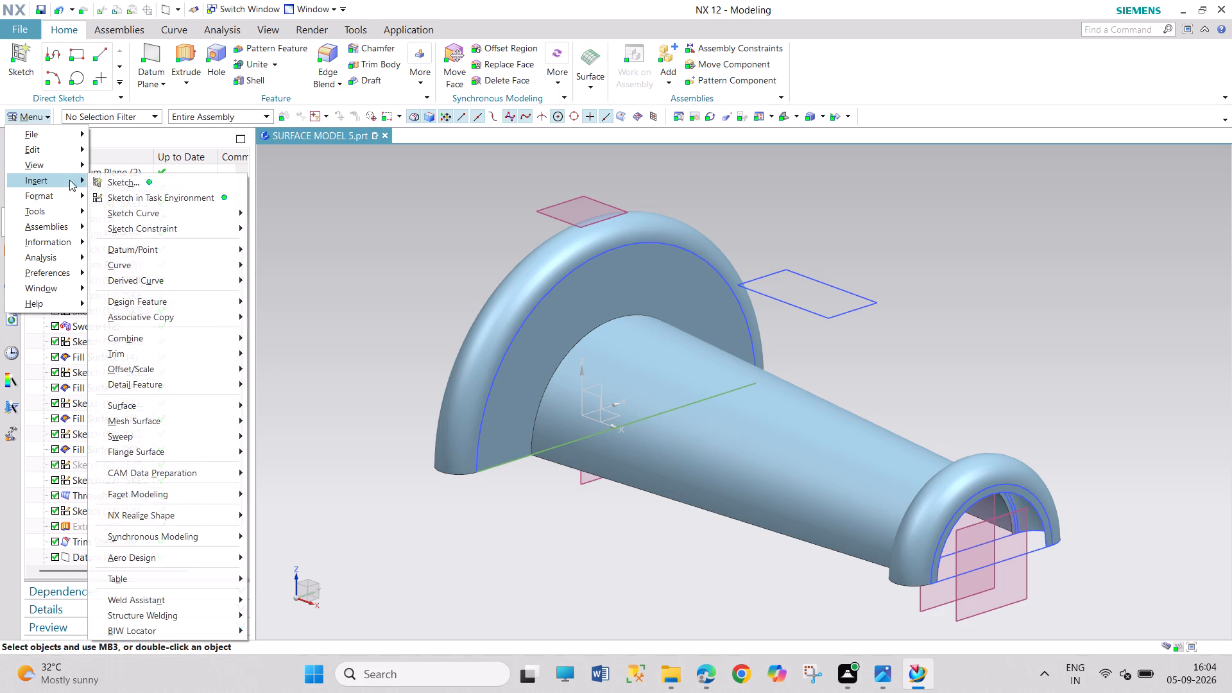
{"action": "left_click", "coordinate": [103, 196]}
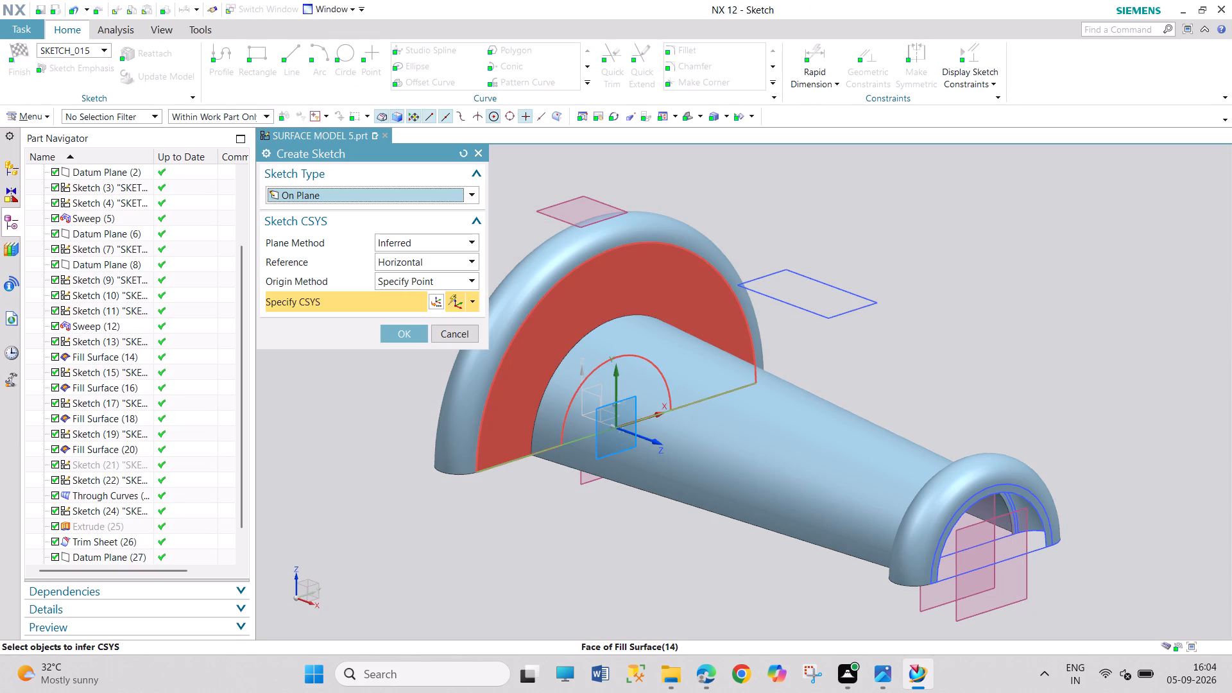
{"action": "left_click", "coordinate": [613, 418]}
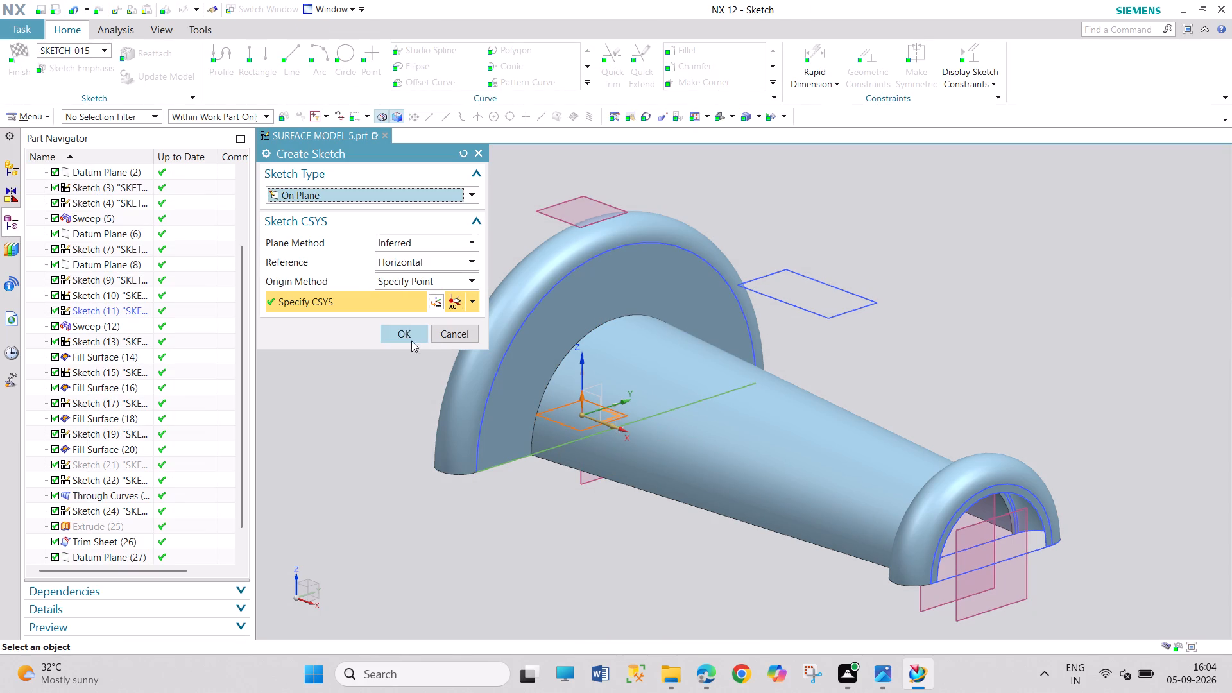
{"action": "left_click", "coordinate": [409, 333]}
{"action": "scroll", "coordinate": [1043, 447], "scroll_direction": "down", "scroll_amount": 3}
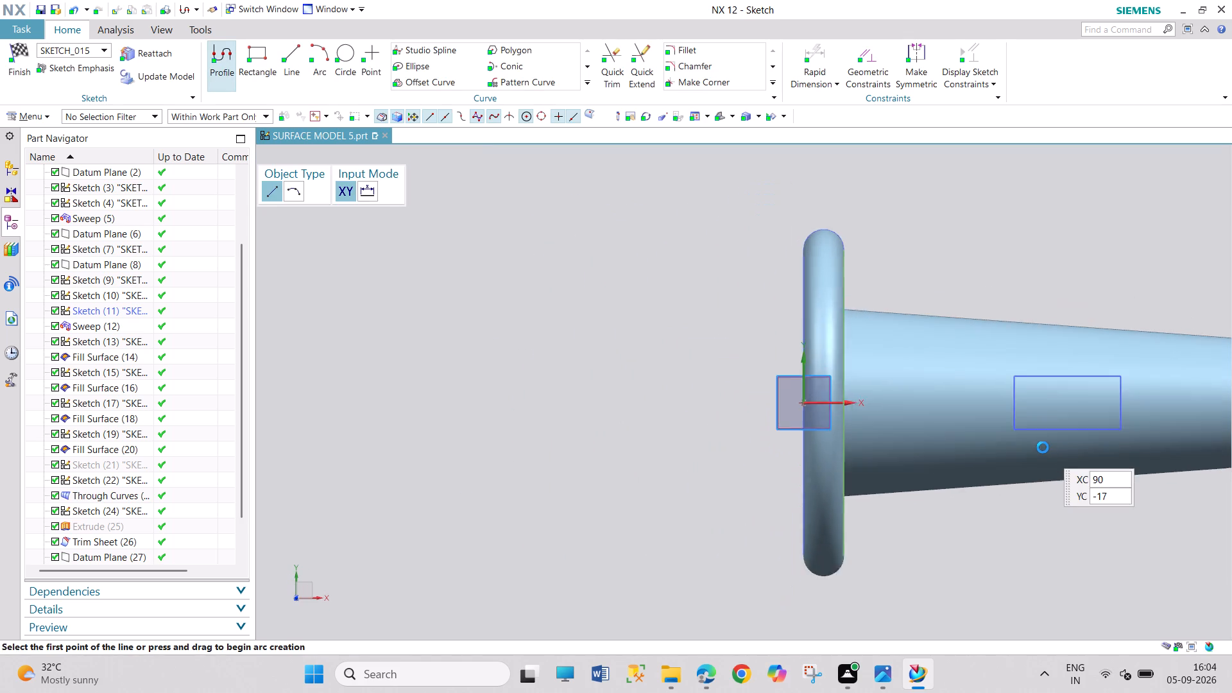
{"action": "scroll", "coordinate": [1043, 447], "scroll_direction": "down", "scroll_amount": 1}
{"action": "scroll", "coordinate": [1220, 436], "scroll_direction": "up", "scroll_amount": 3}
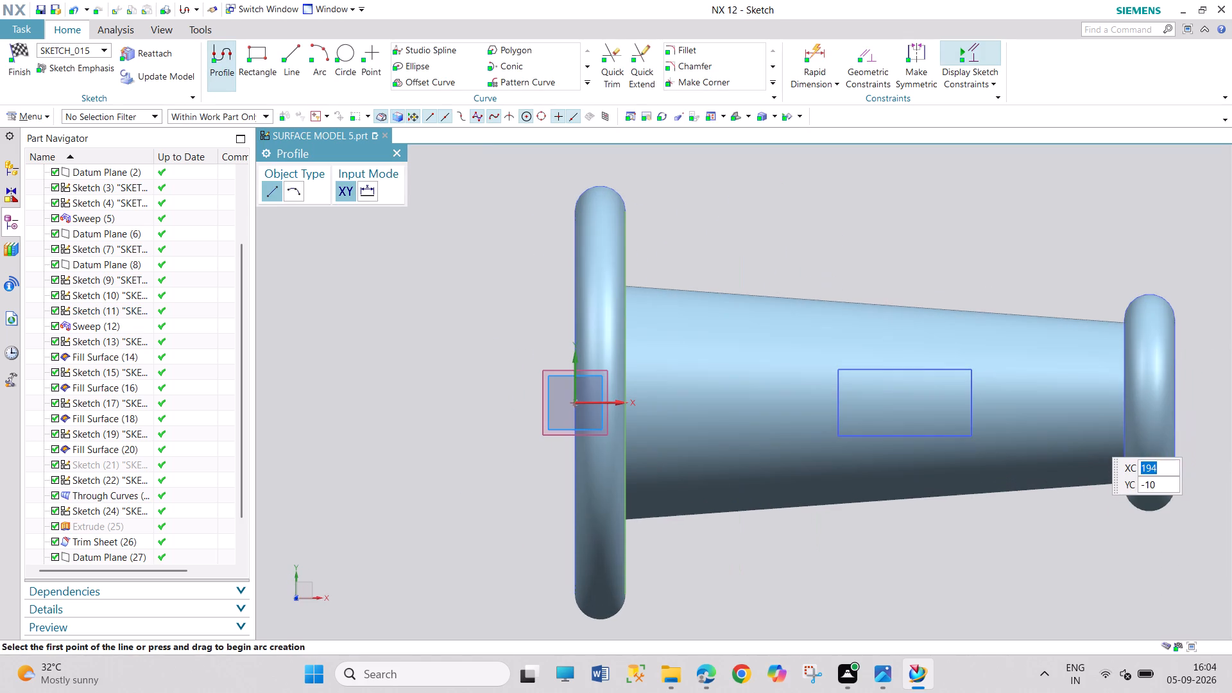
Draw a centre-point rectangle about 58 by 38 mm on the X axis, enclosing the existing smaller rectangle.
{"action": "left_click", "coordinate": [250, 56]}
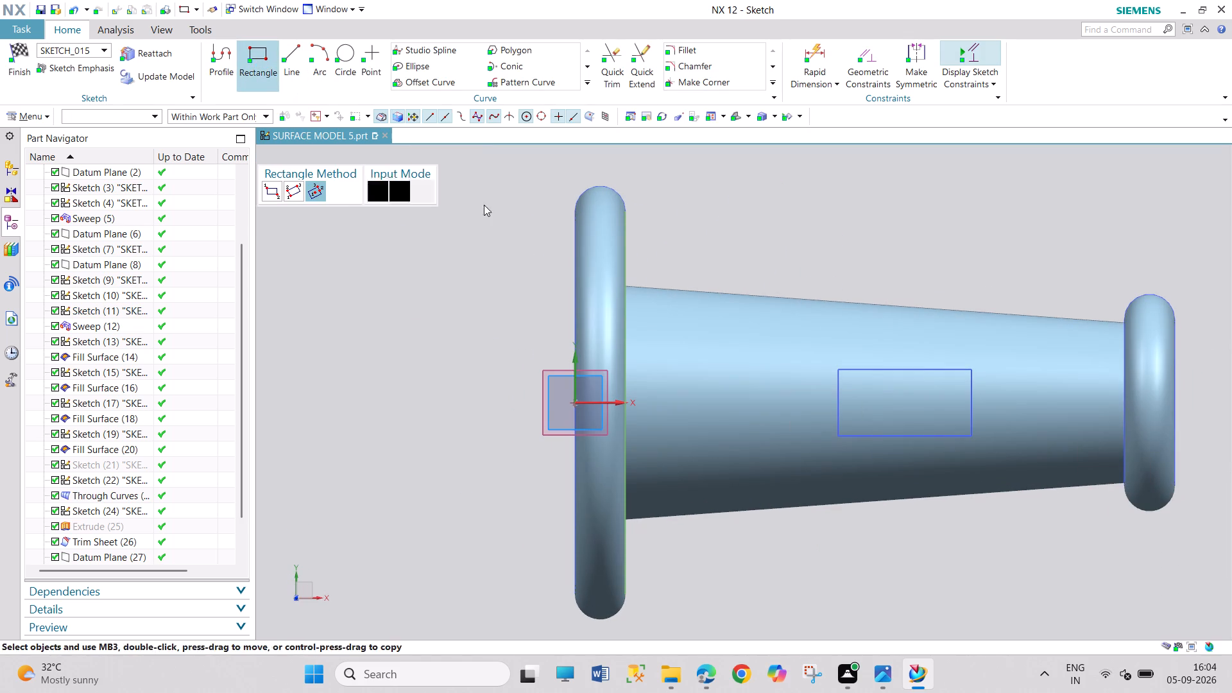
{"action": "left_click", "coordinate": [900, 402]}
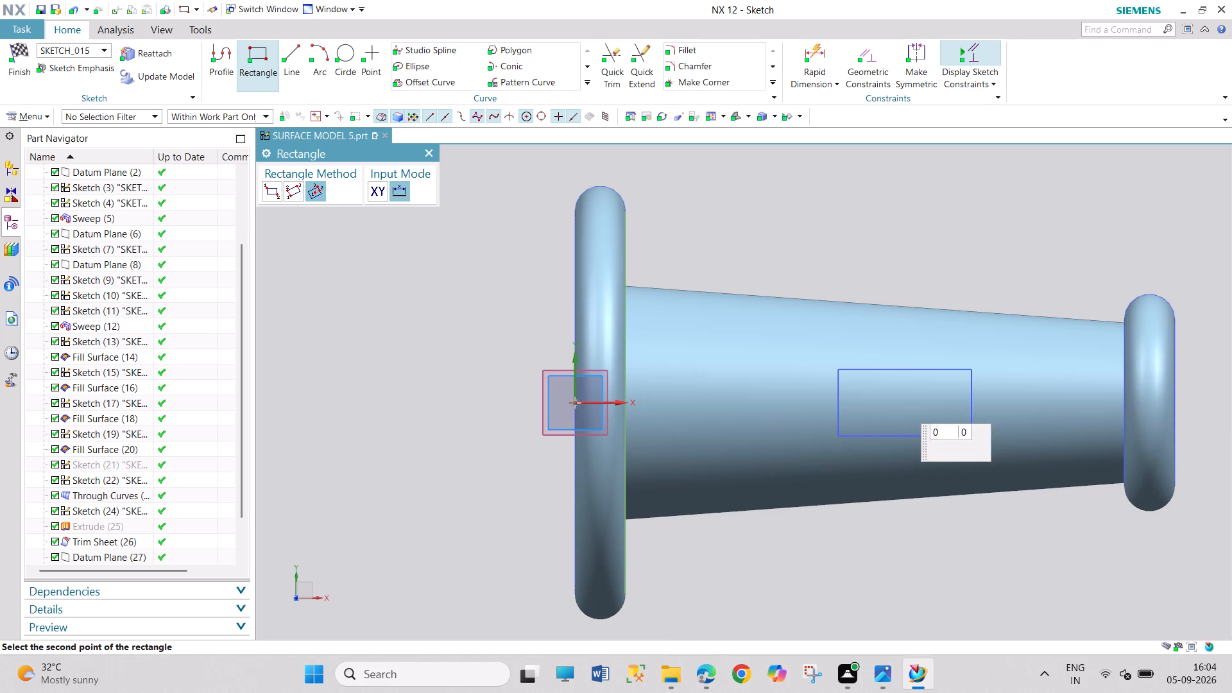
{"action": "left_click", "coordinate": [995, 401]}
{"action": "left_click", "coordinate": [980, 340]}
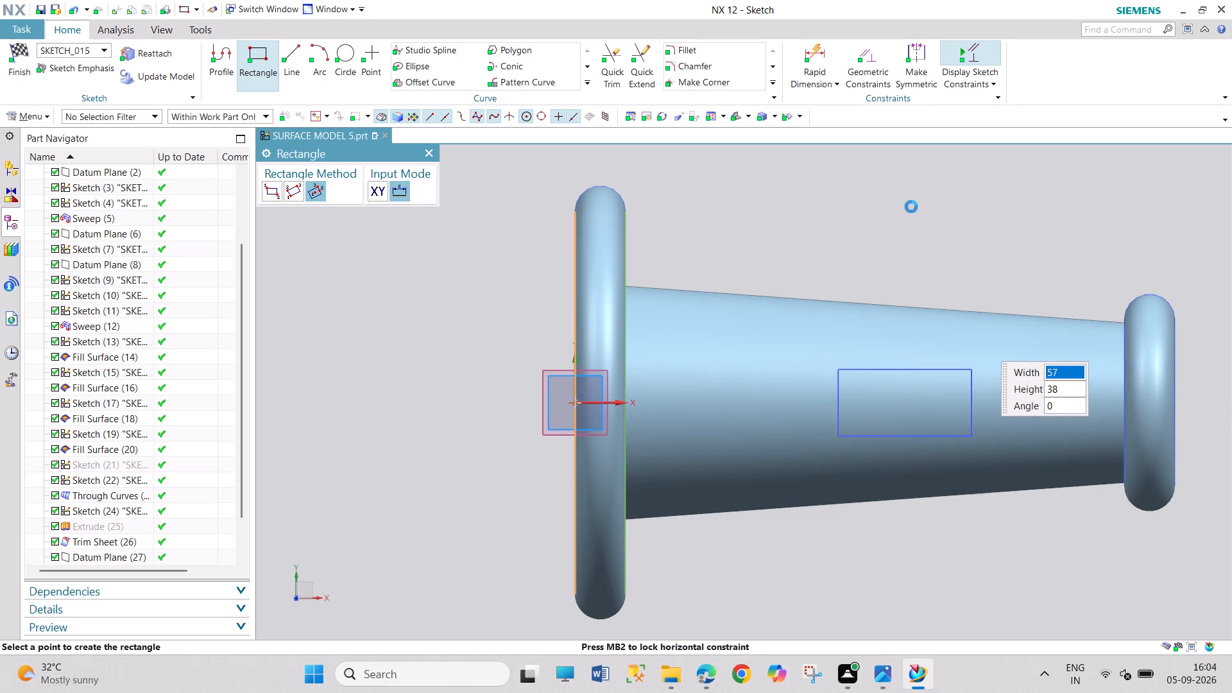
{"action": "left_click", "coordinate": [434, 155]}
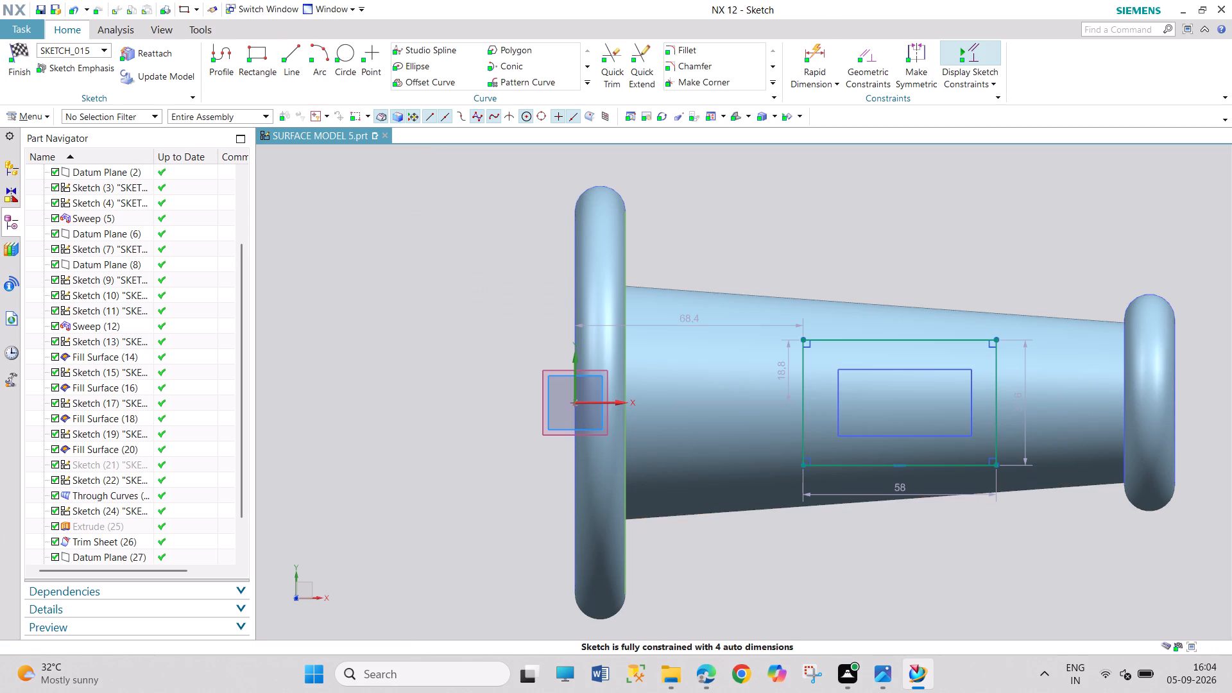
Move the upper edge's offset dimension above the model and set its distance from the X axis to 35/2 mm.
{"action": "left_click_drag", "start_coordinate": [783, 369], "coordinate": [766, 225]}
{"action": "double_click", "coordinate": [771, 223]}
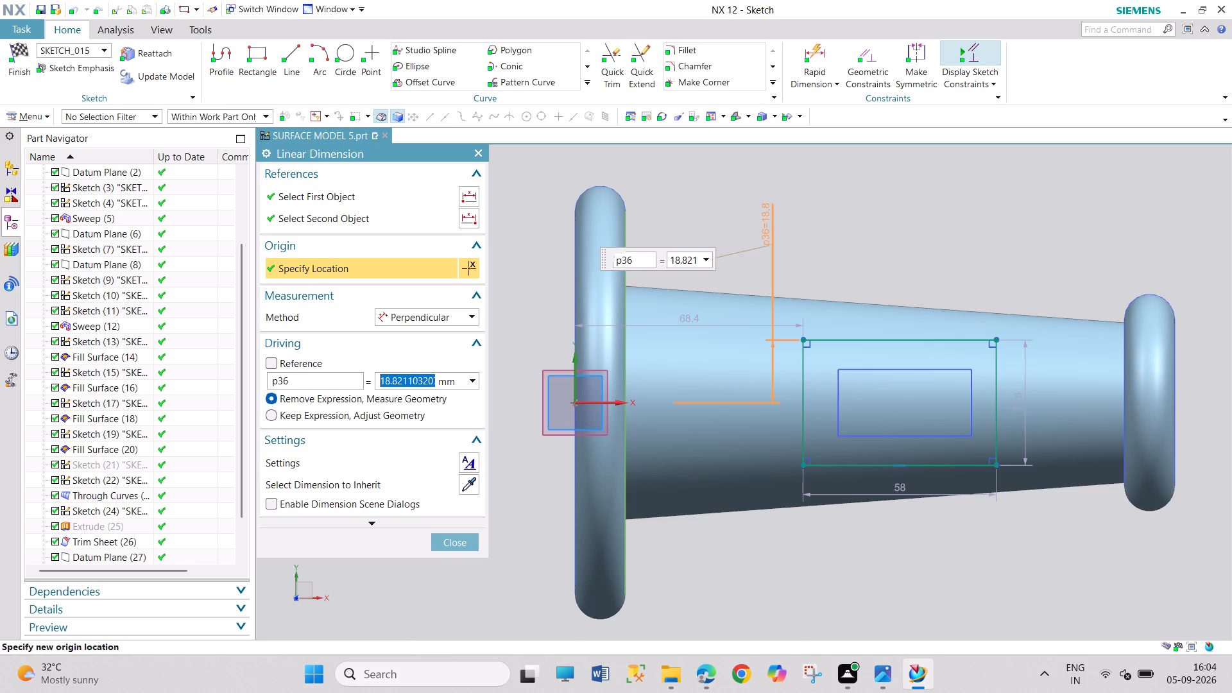
{"action": "type", "text": "35/2"}
{"action": "key", "text": "Return"}
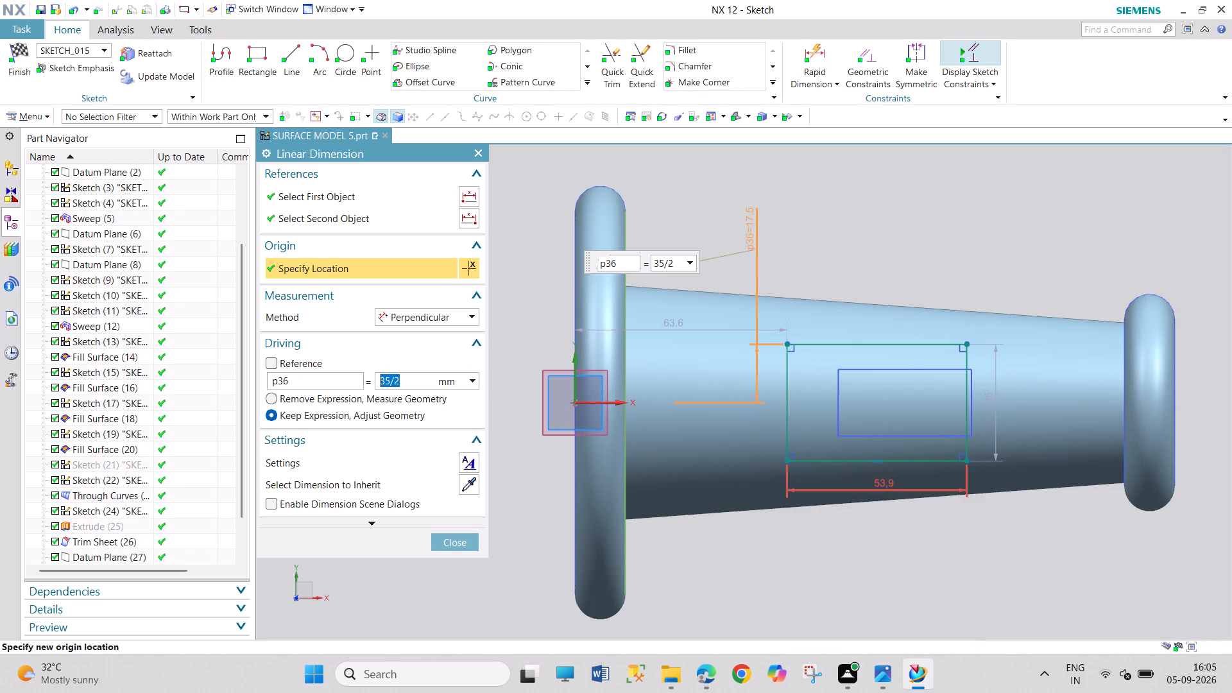
{"action": "left_click_drag", "start_coordinate": [872, 488], "coordinate": [916, 603]}
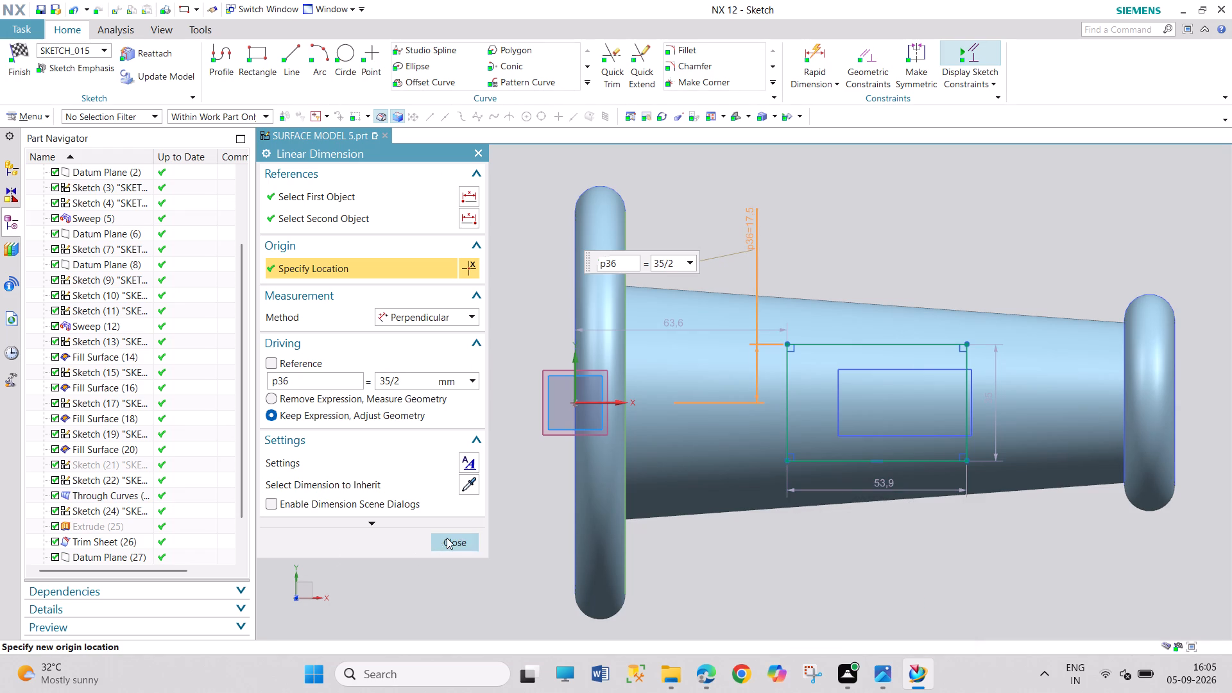
{"action": "left_click", "coordinate": [447, 538]}
Reposition the rectangle's length dimension below the model and set it to 60 mm.
{"action": "left_click_drag", "start_coordinate": [897, 487], "coordinate": [914, 553]}
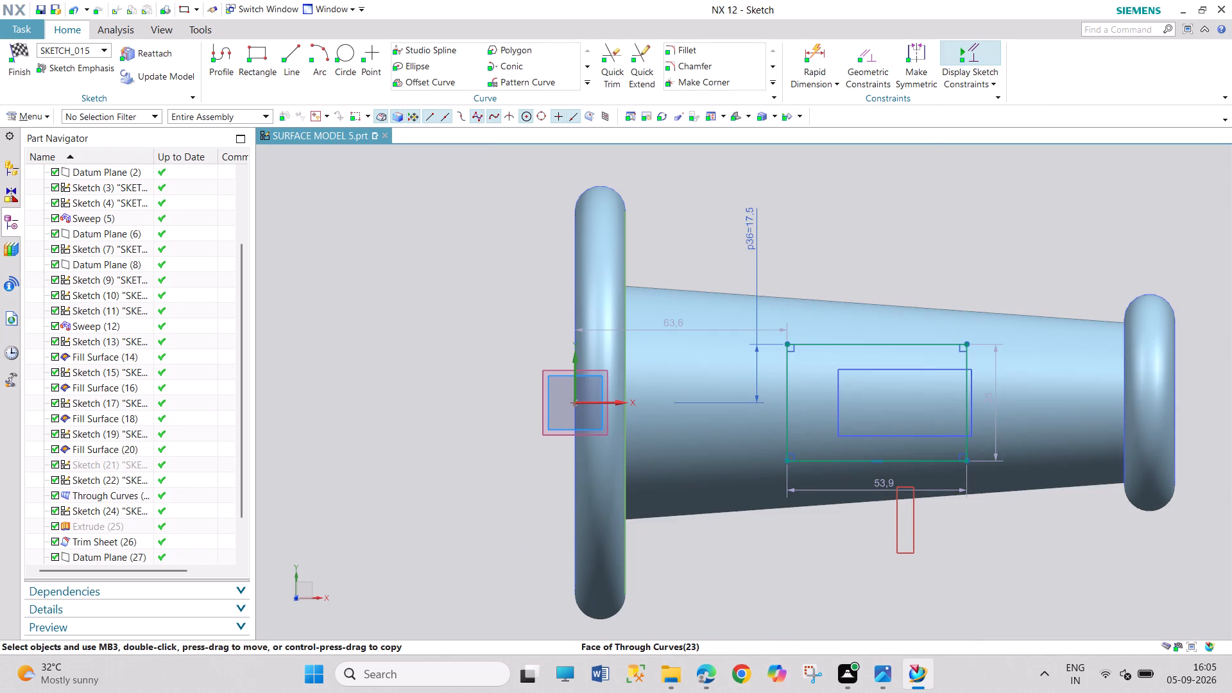
{"action": "left_click_drag", "start_coordinate": [887, 483], "coordinate": [902, 533]}
{"action": "double_click", "coordinate": [901, 535]}
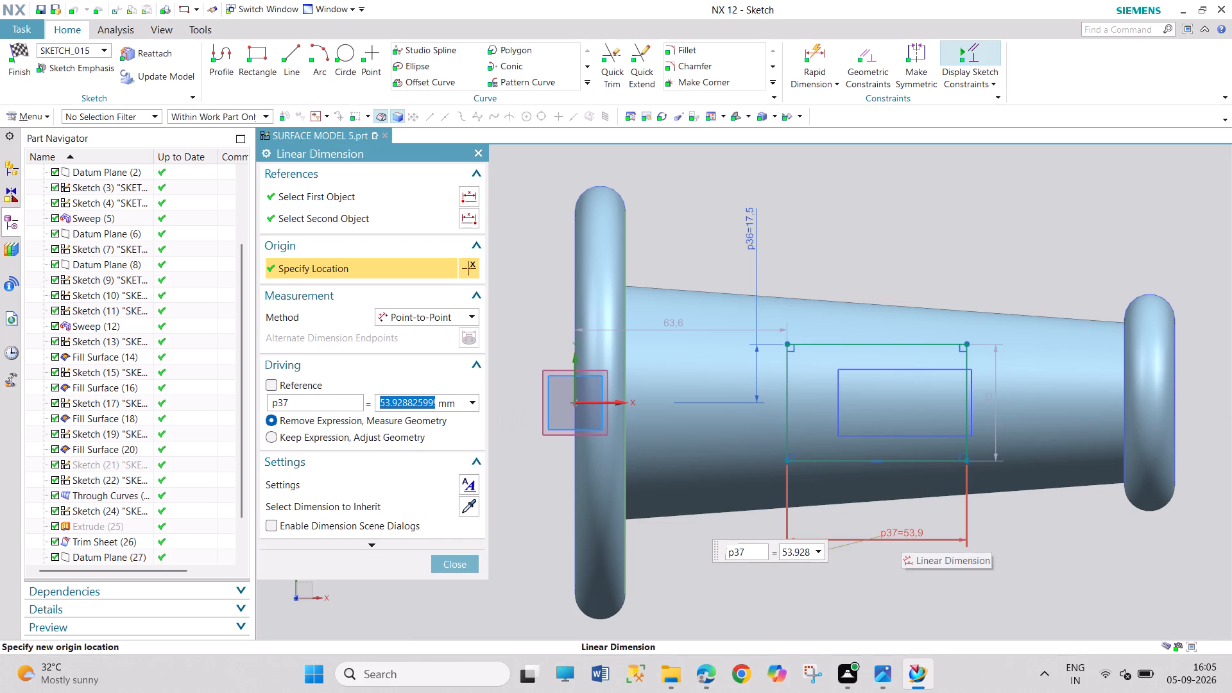
{"action": "type", "text": "60"}
{"action": "key", "text": "Return"}
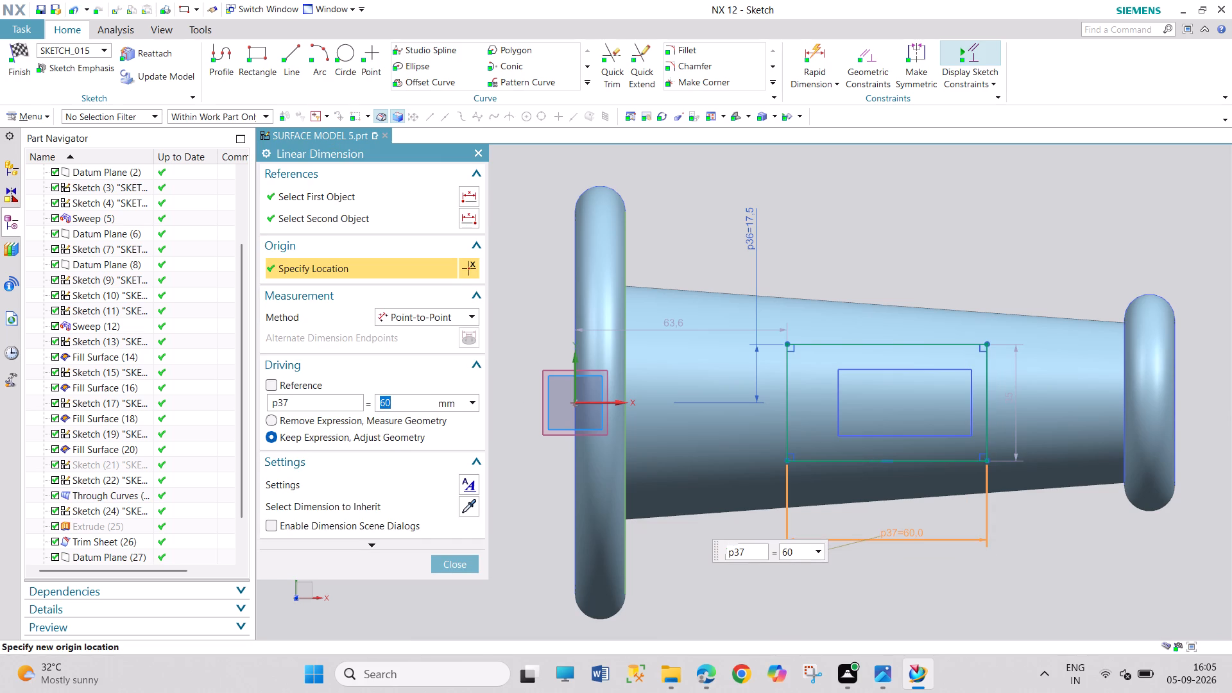
{"action": "left_click", "coordinate": [463, 565]}
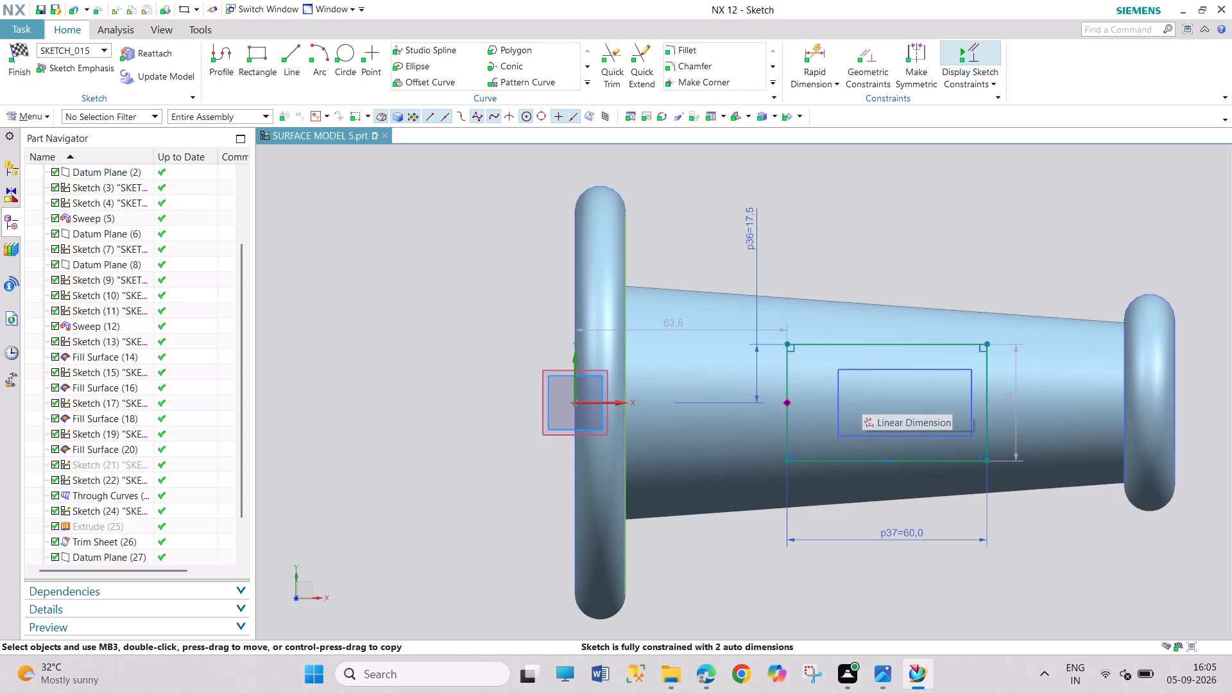
Move the rectangle's height dimension clear of the geometry and set it to 35 mm.
{"action": "left_click_drag", "start_coordinate": [1009, 404], "coordinate": [1034, 267]}
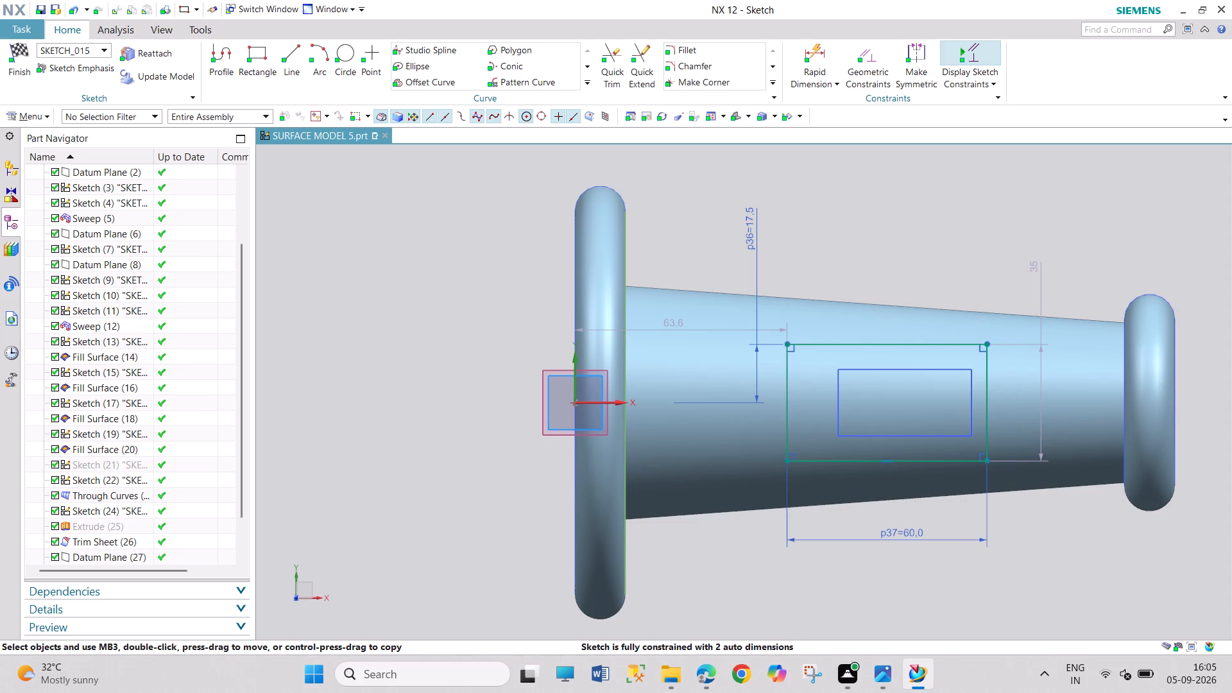
{"action": "double_click", "coordinate": [1038, 267]}
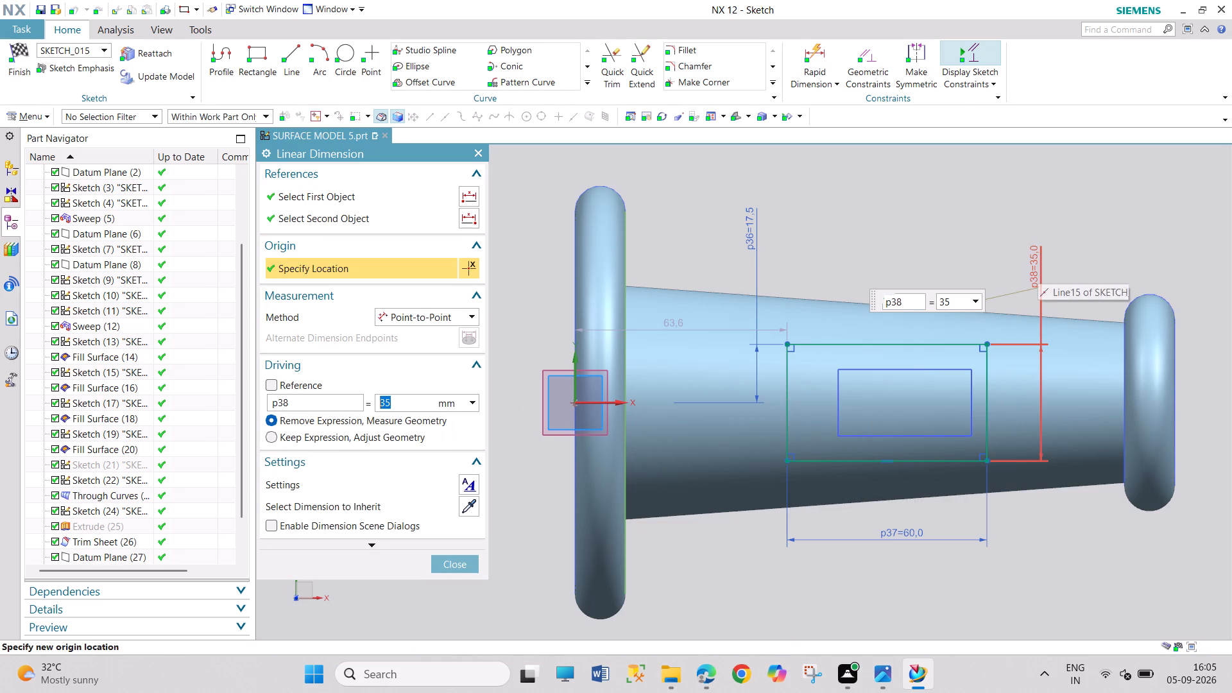
{"action": "type", "text": "35"}
{"action": "key", "text": "Return"}
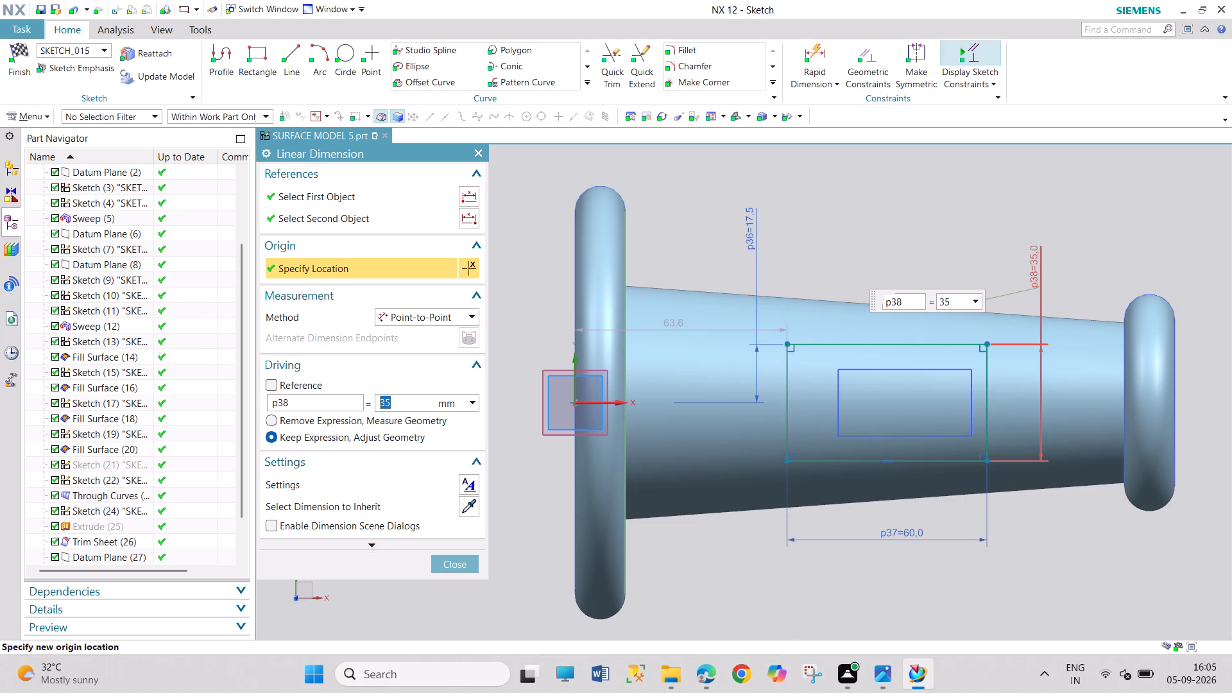
{"action": "left_click", "coordinate": [459, 565]}
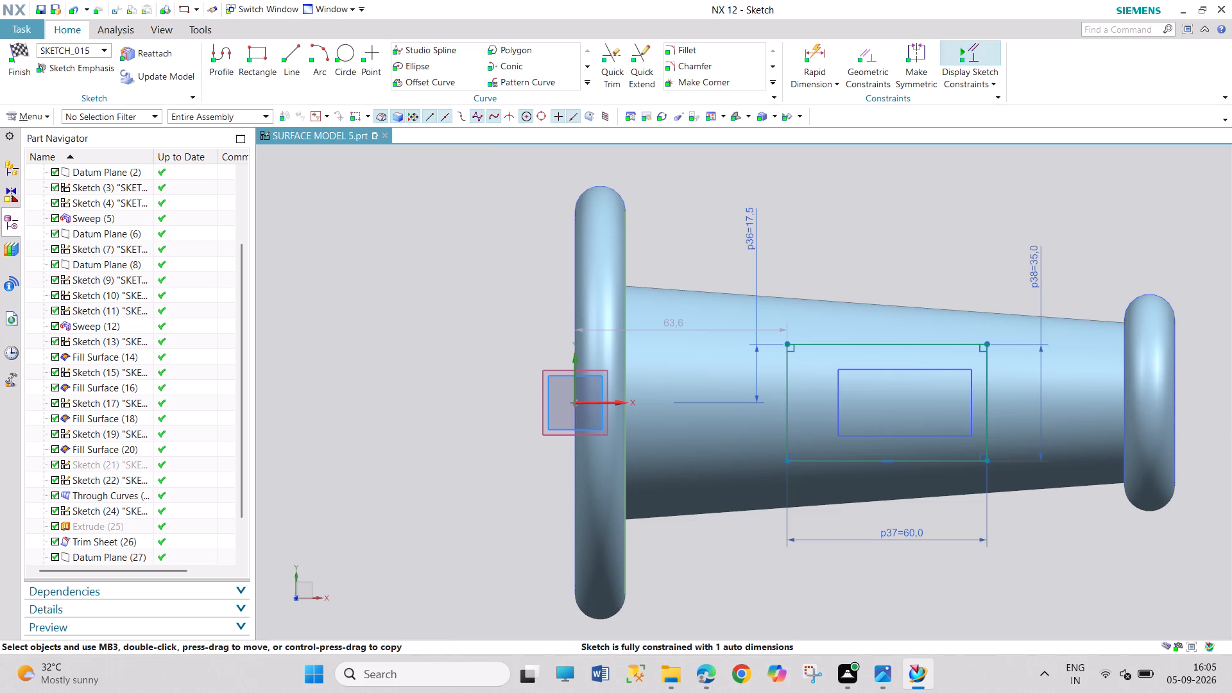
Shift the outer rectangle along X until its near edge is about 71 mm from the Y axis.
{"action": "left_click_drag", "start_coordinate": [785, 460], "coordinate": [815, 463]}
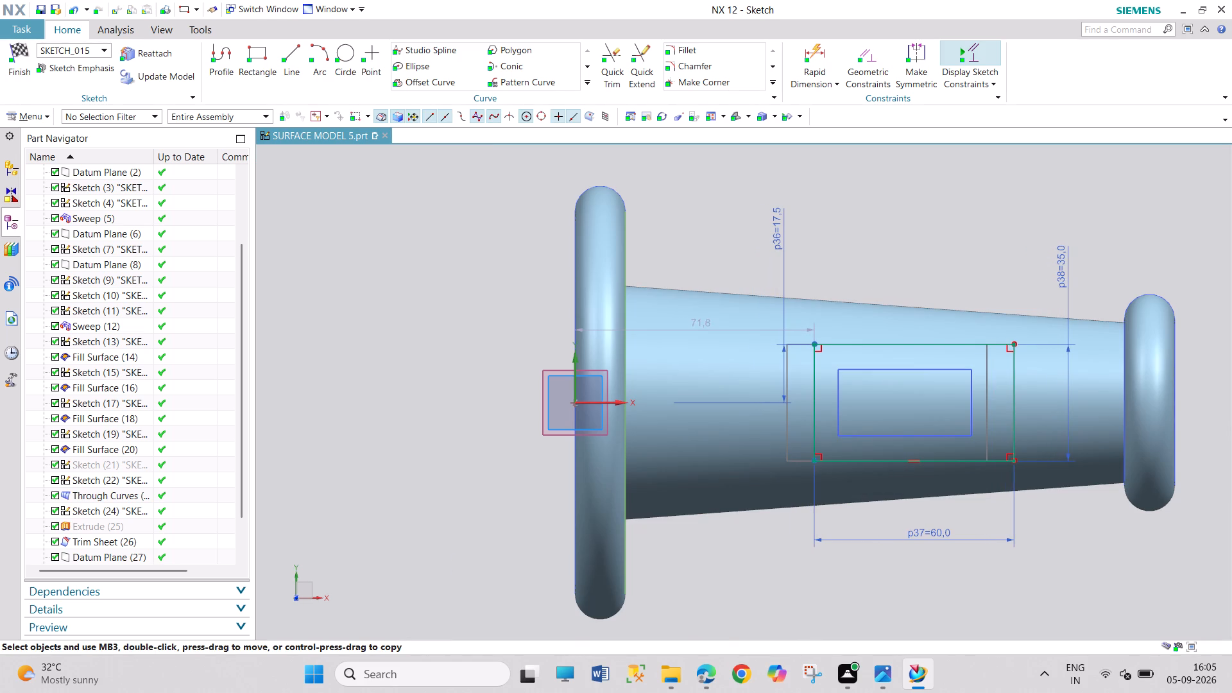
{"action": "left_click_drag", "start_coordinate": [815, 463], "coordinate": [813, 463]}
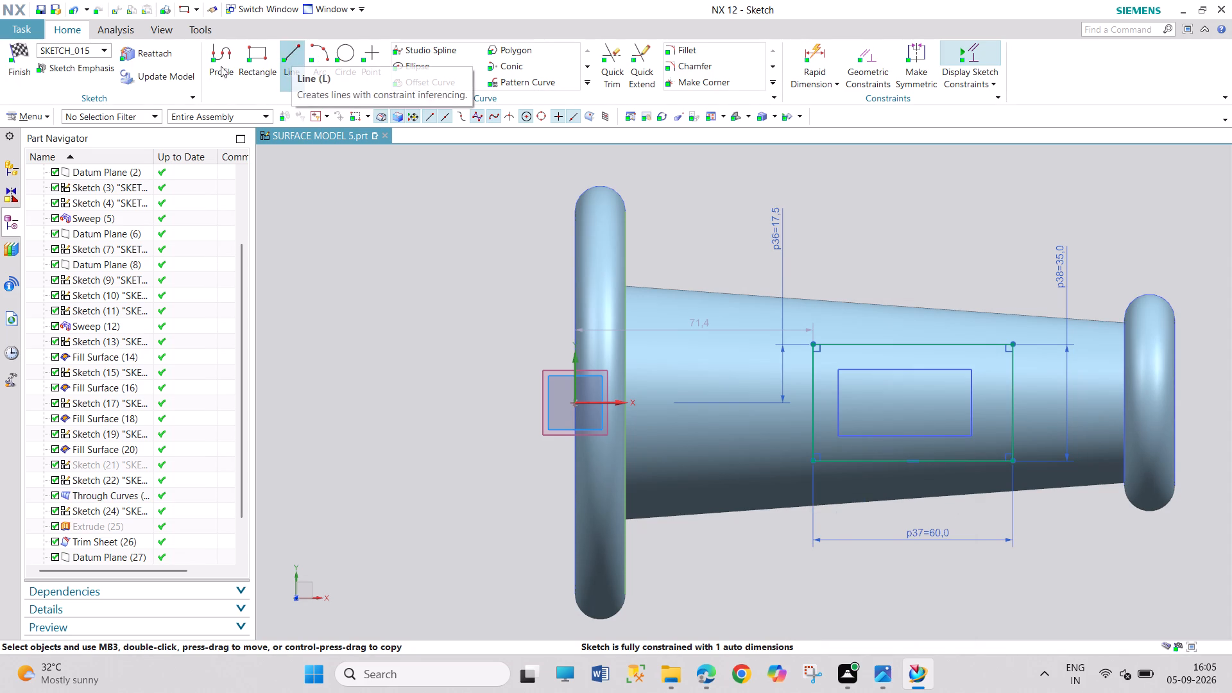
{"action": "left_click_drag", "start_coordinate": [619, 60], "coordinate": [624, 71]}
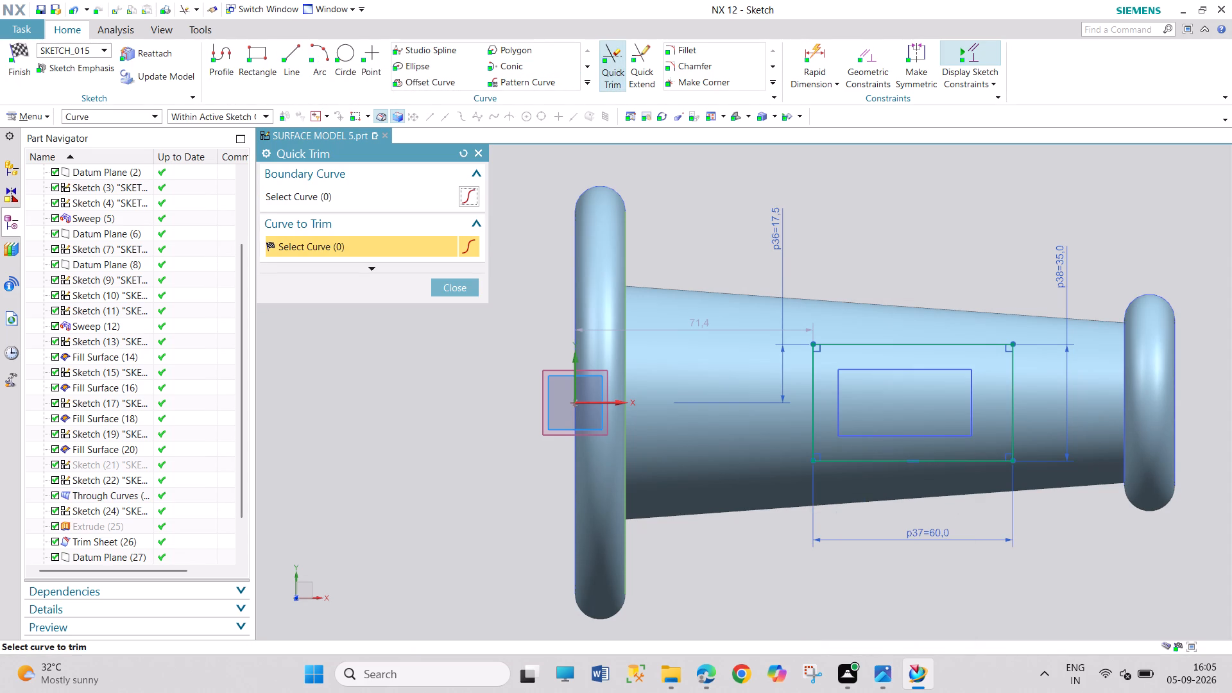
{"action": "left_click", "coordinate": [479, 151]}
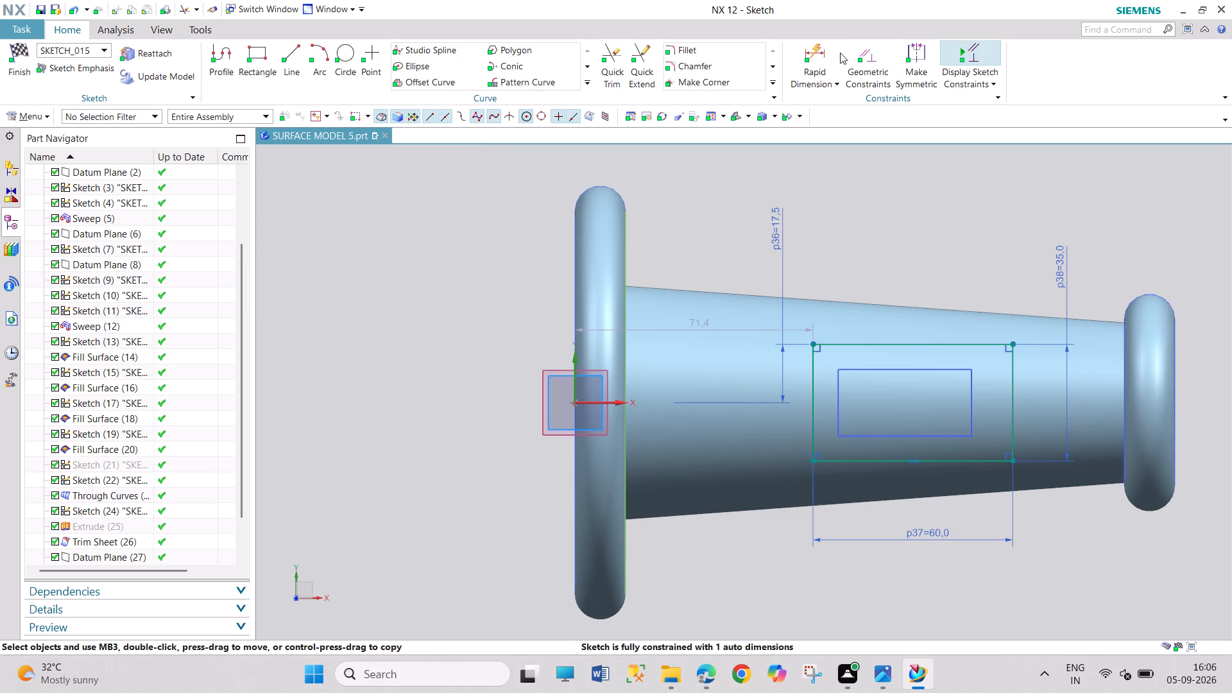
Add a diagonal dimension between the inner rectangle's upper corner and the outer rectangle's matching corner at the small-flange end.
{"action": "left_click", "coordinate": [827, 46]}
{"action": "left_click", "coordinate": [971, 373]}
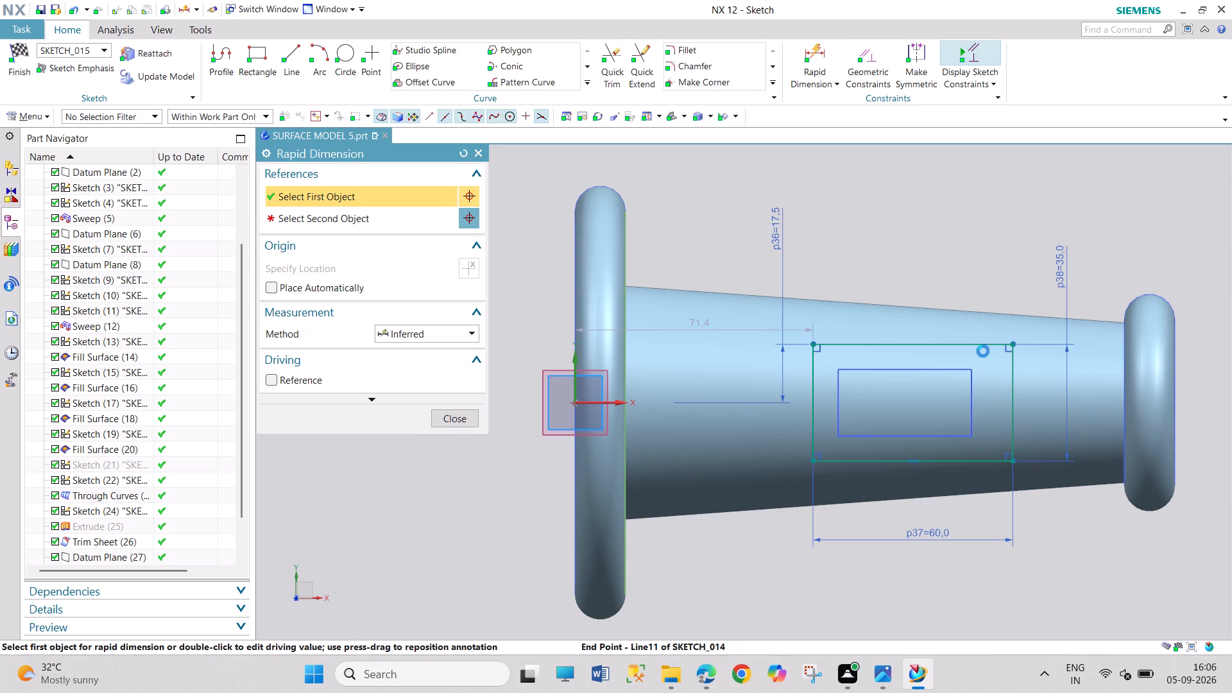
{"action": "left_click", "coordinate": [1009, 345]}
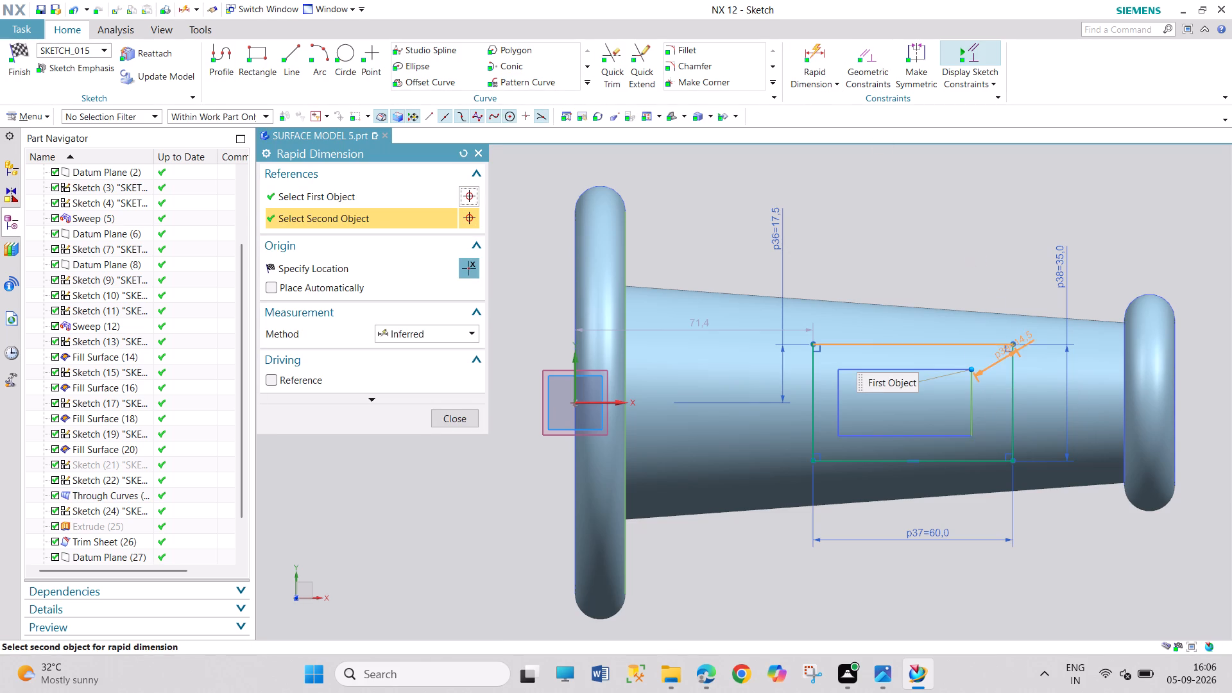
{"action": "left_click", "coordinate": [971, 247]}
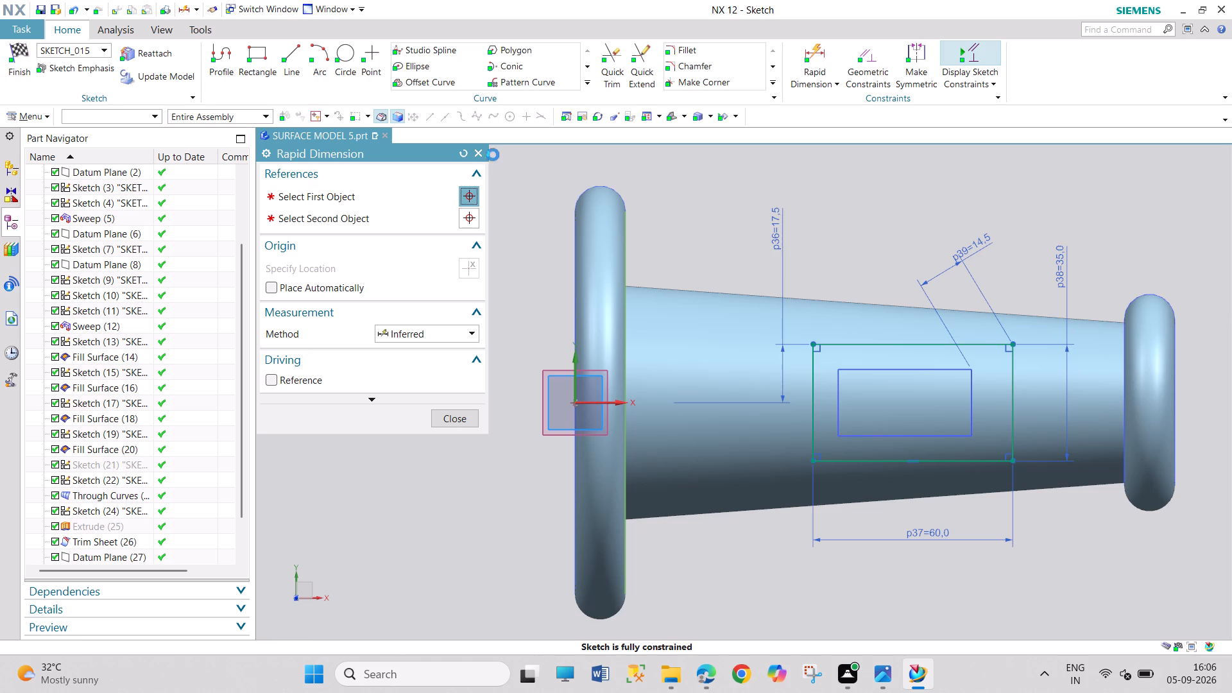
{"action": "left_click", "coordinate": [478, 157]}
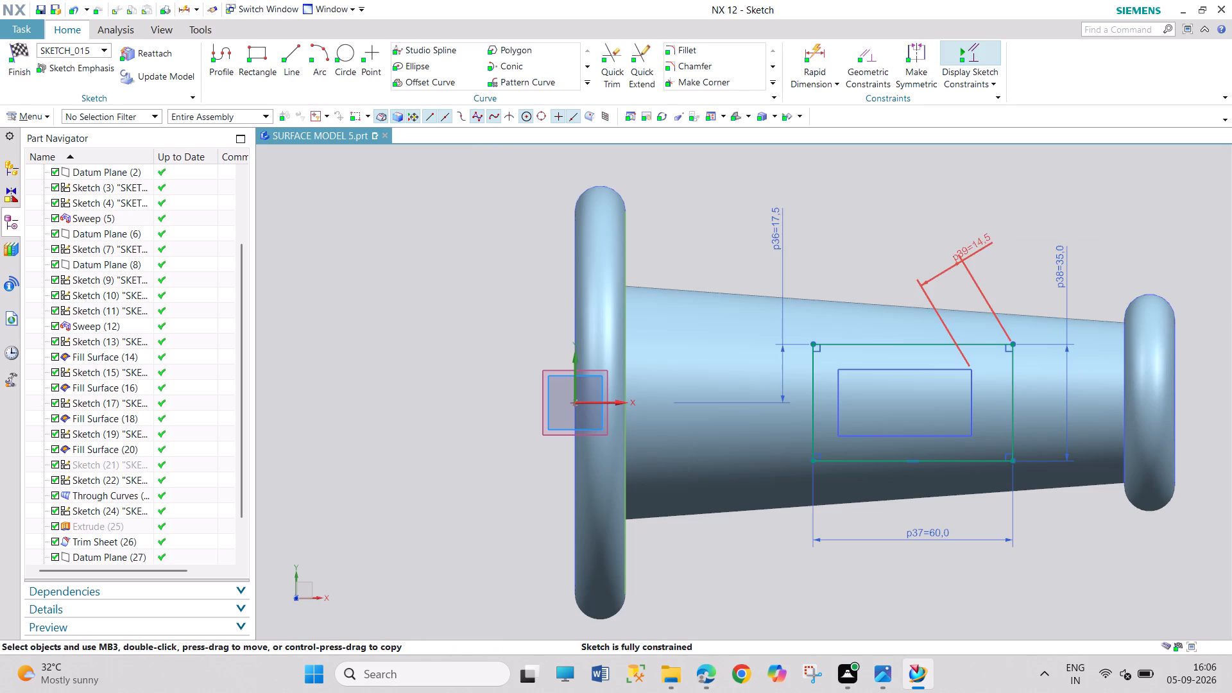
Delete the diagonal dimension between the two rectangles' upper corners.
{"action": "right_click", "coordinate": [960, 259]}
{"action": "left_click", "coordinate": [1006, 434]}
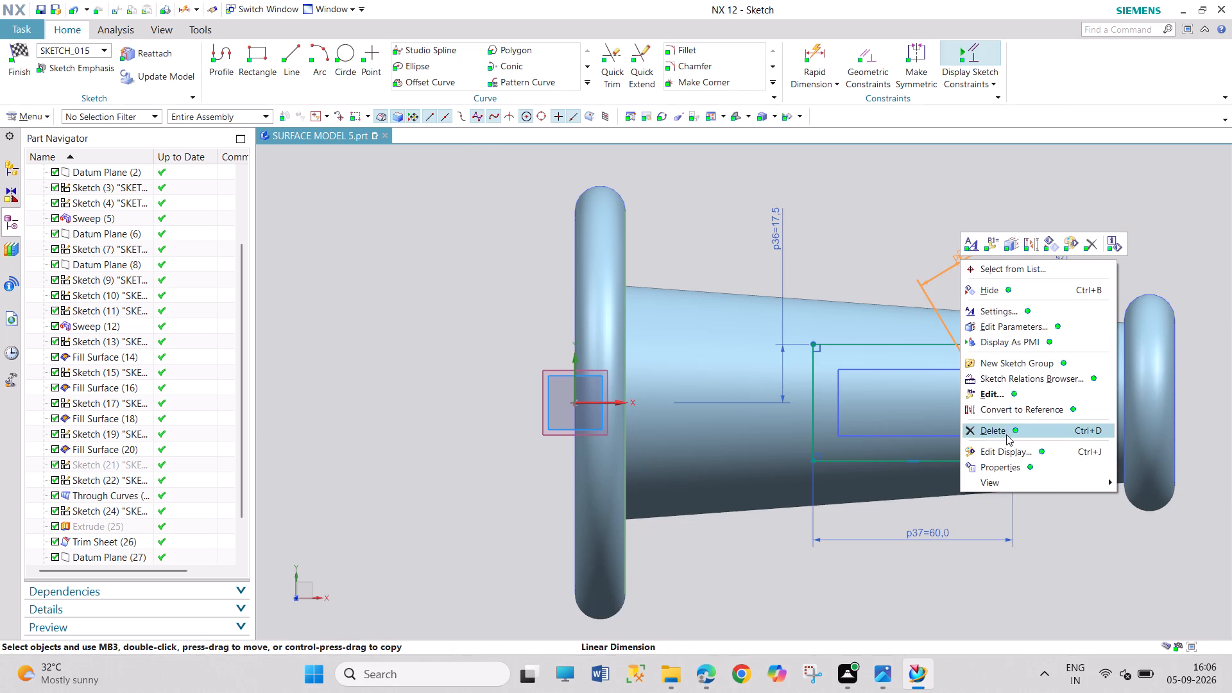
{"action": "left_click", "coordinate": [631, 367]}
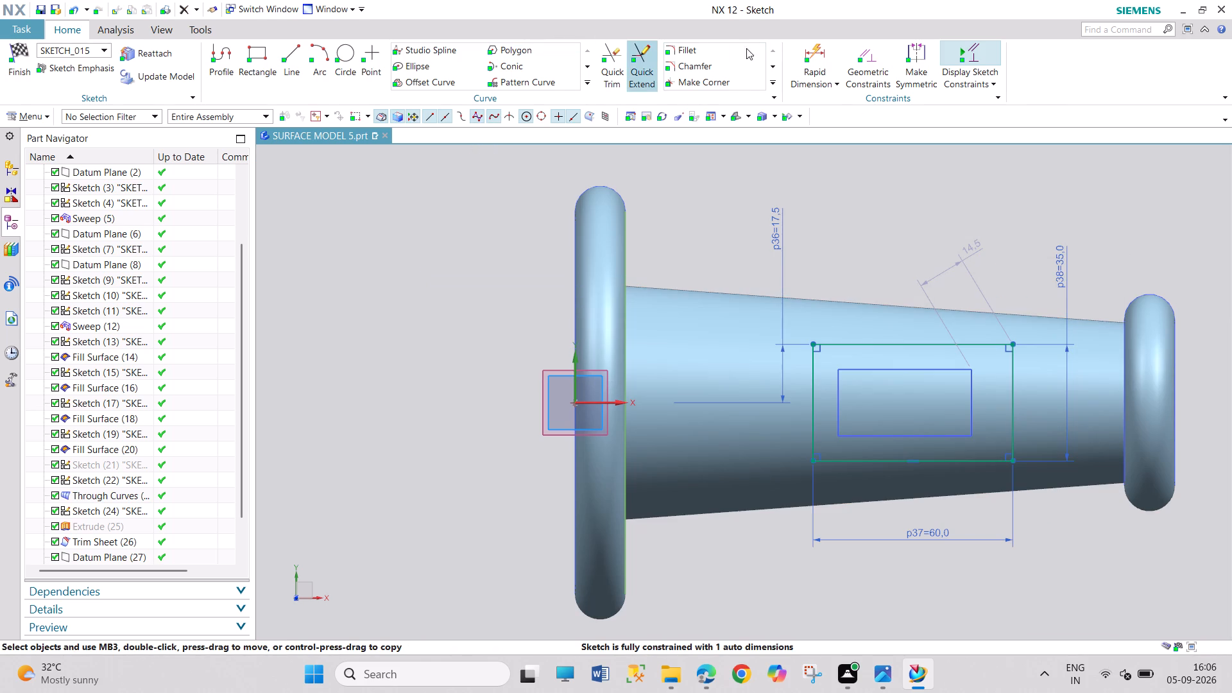
Dimension the horizontal gap between the inner and outer rectangles at the small-flange end as 10 mm and finish the sketch.
{"action": "left_click", "coordinate": [806, 53]}
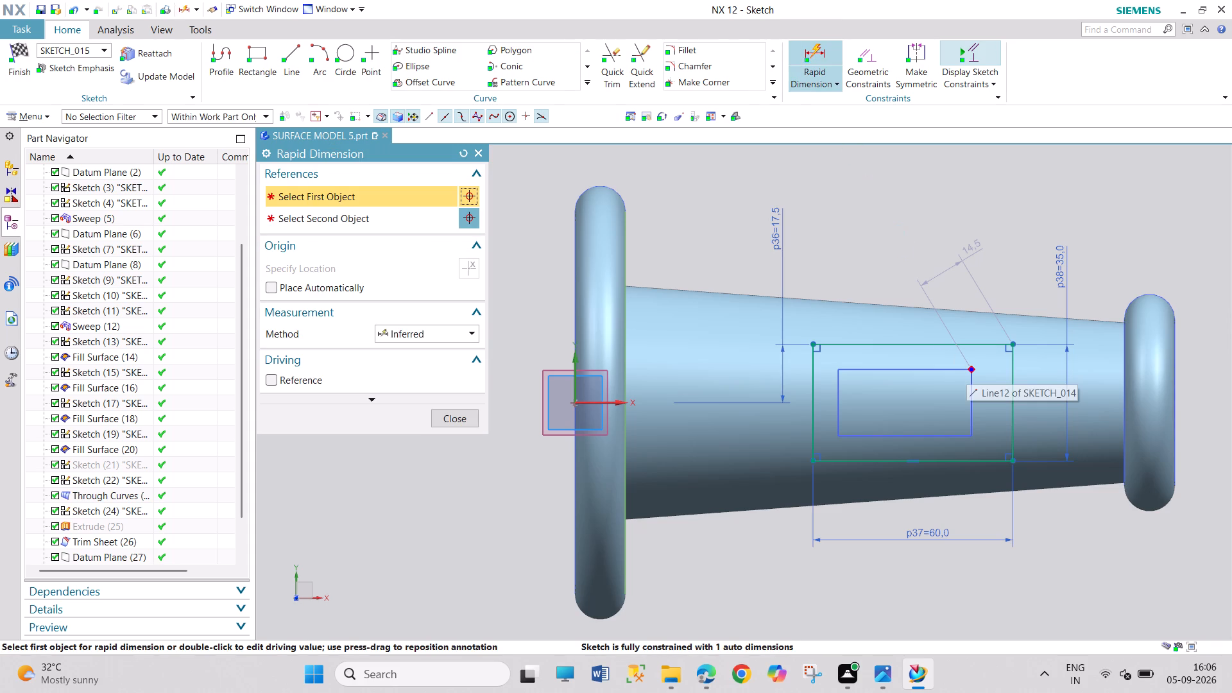
{"action": "left_click", "coordinate": [971, 371]}
{"action": "left_click", "coordinate": [1018, 345]}
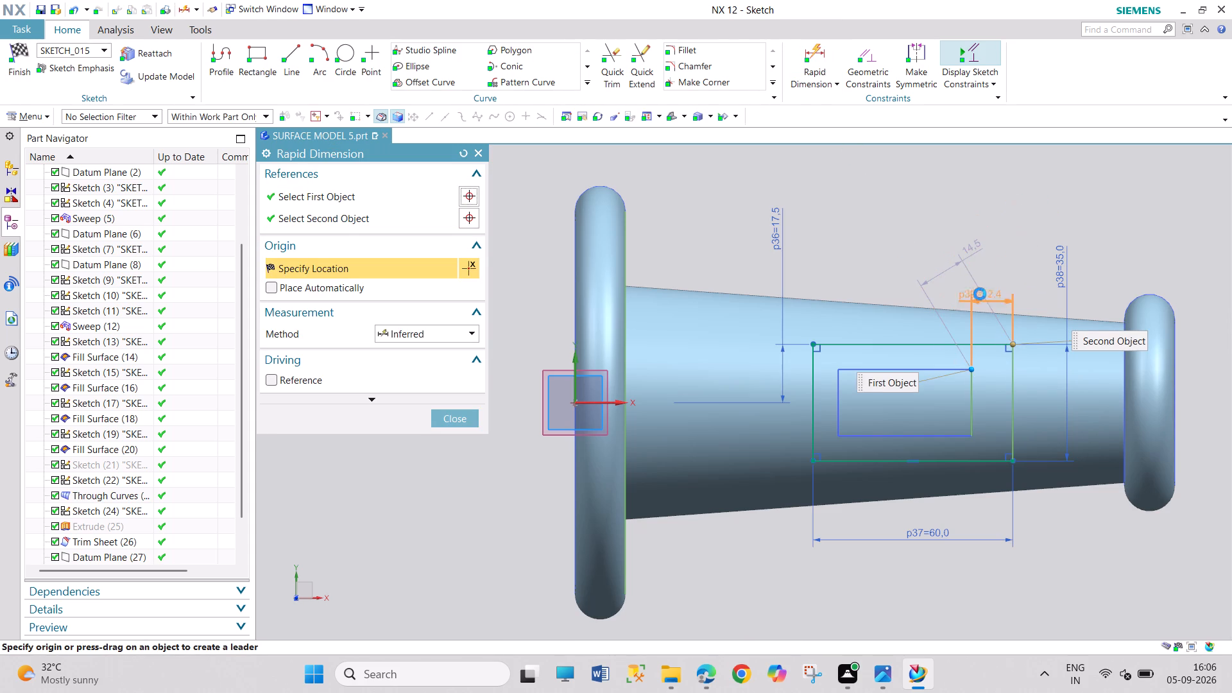
{"action": "left_click", "coordinate": [1007, 202]}
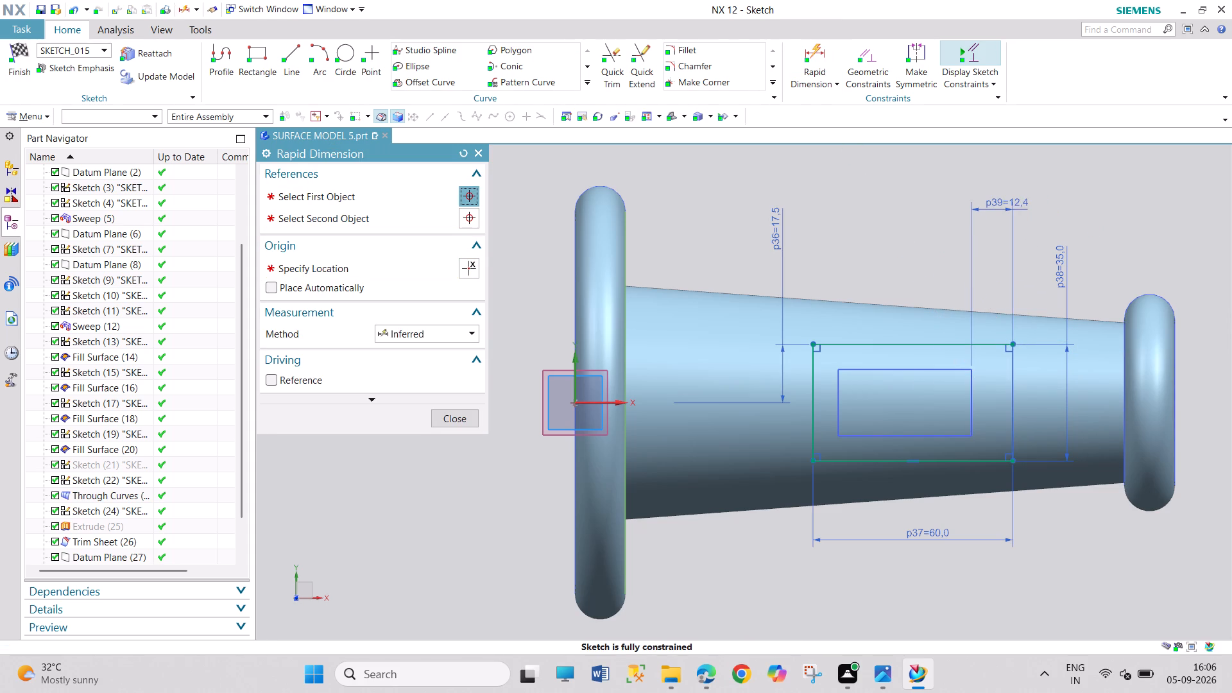
{"action": "type", "text": "10"}
{"action": "key", "text": "Return"}
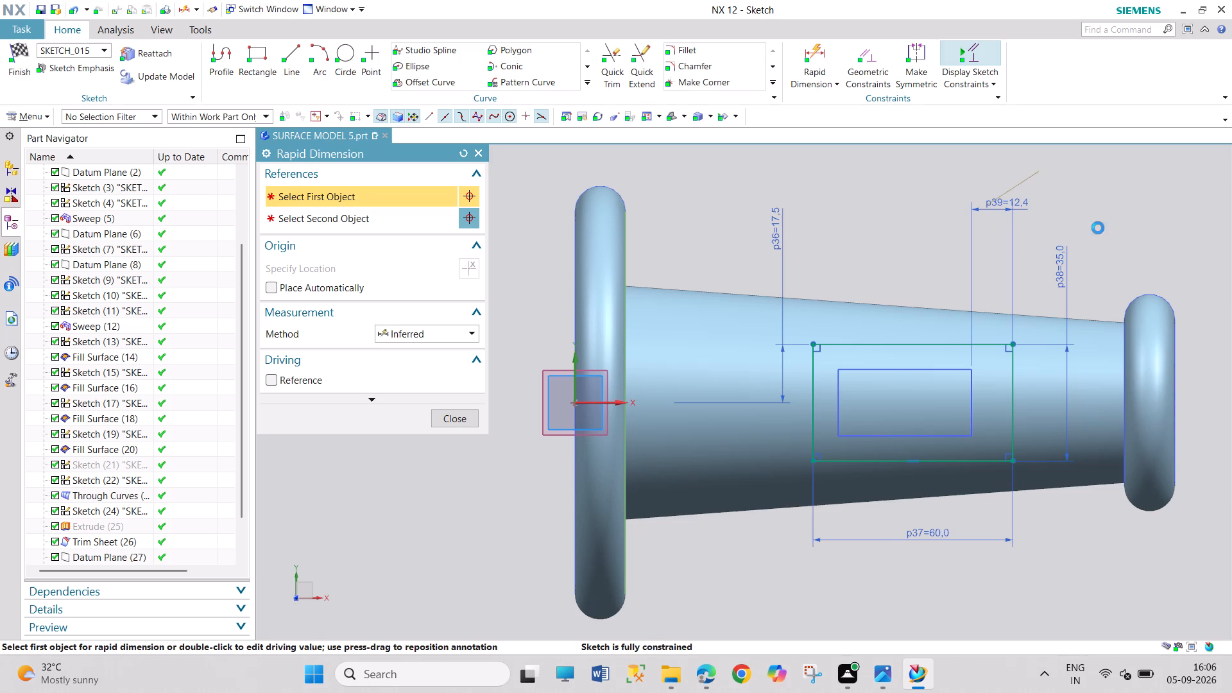
{"action": "left_click", "coordinate": [458, 413]}
{"action": "left_click", "coordinate": [26, 54]}
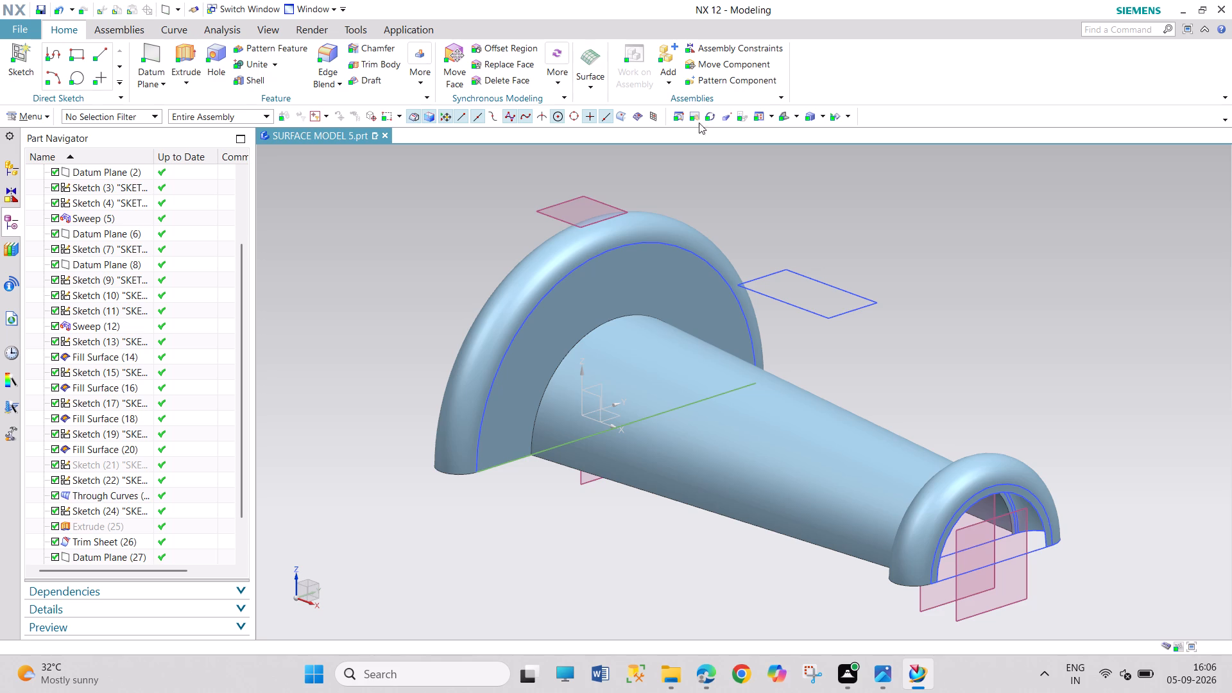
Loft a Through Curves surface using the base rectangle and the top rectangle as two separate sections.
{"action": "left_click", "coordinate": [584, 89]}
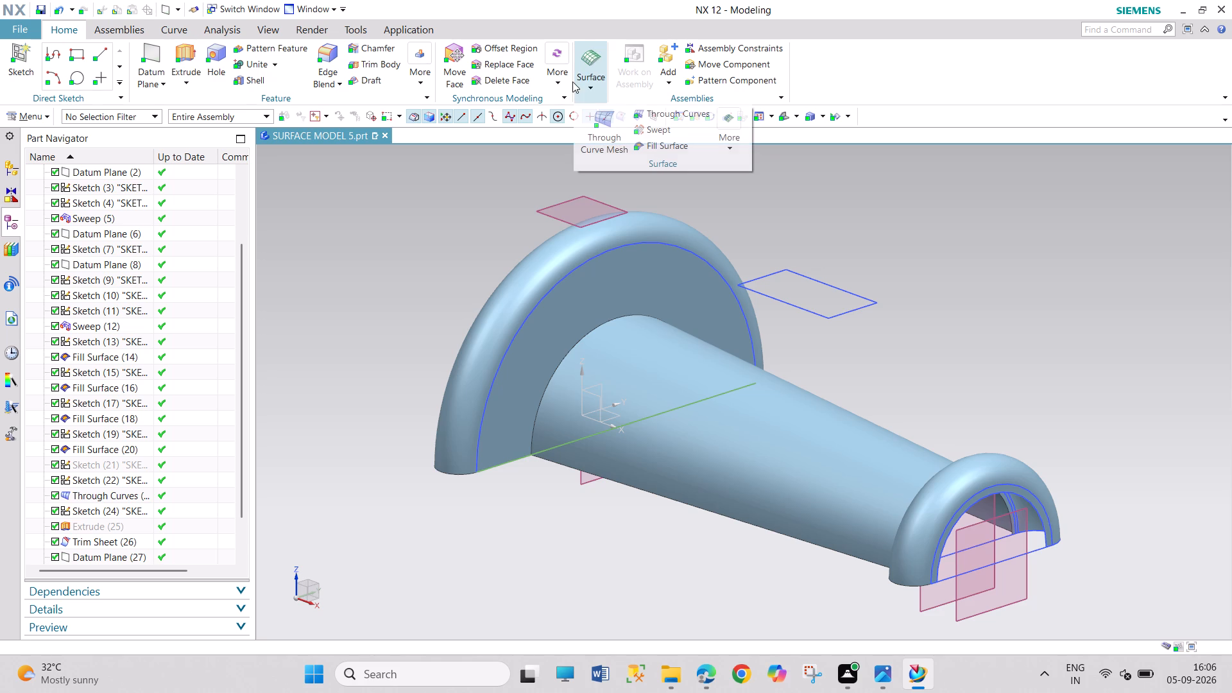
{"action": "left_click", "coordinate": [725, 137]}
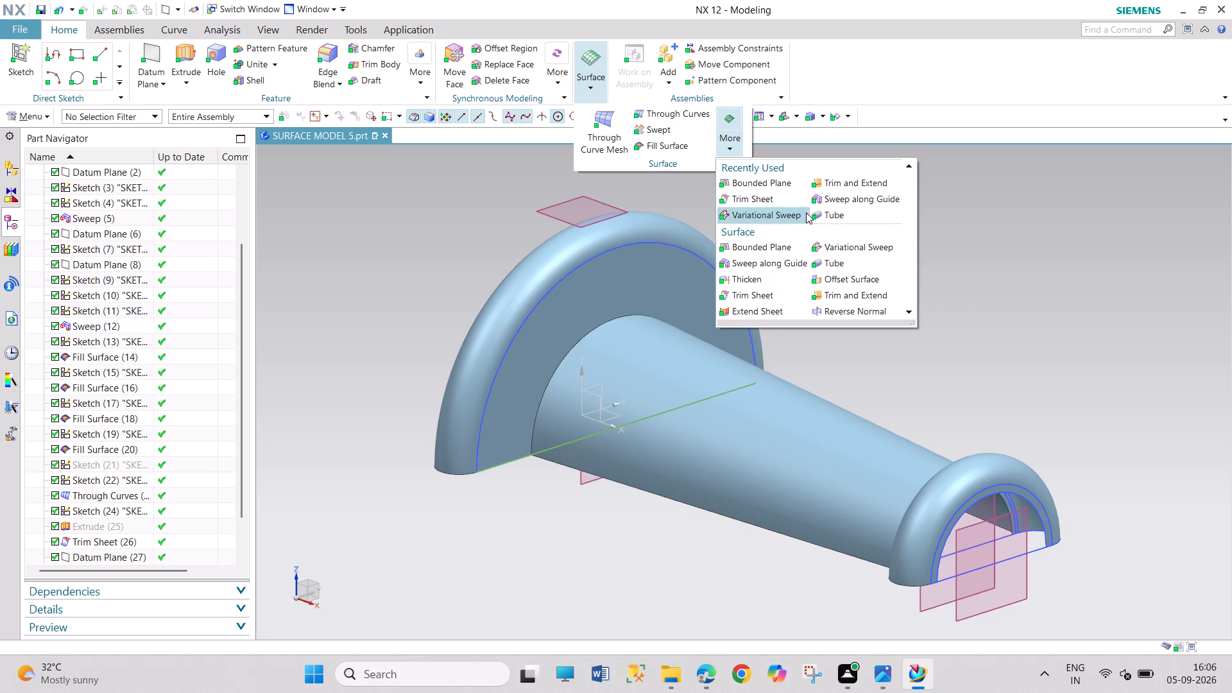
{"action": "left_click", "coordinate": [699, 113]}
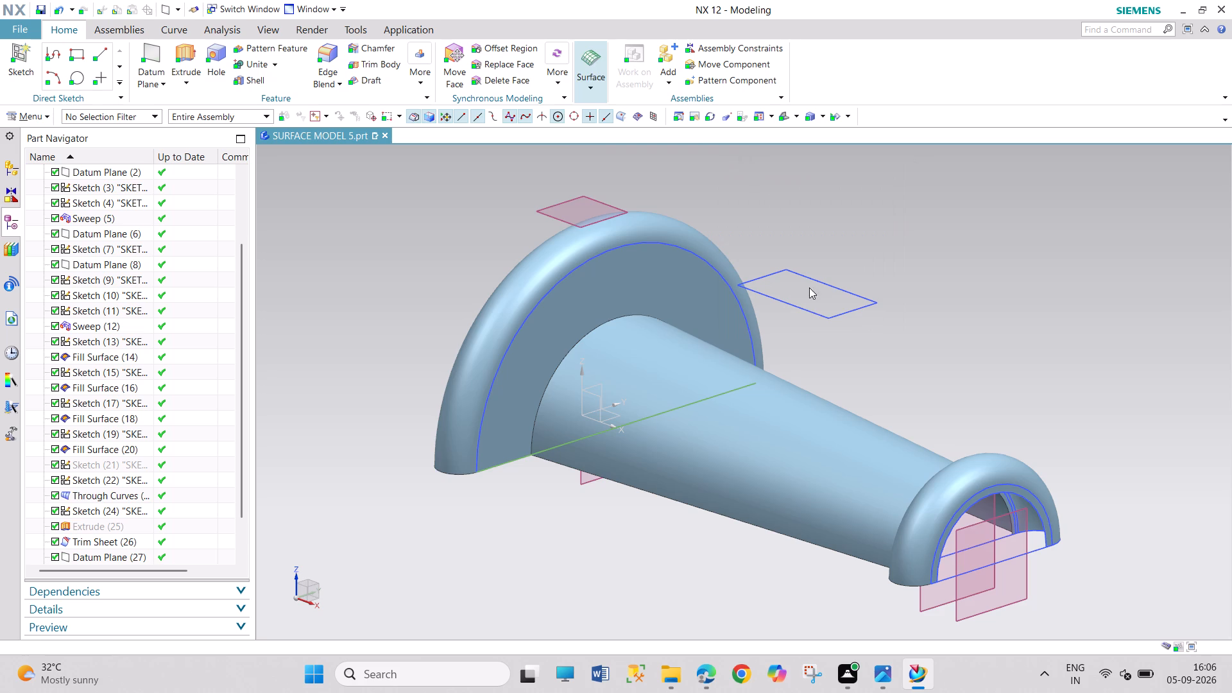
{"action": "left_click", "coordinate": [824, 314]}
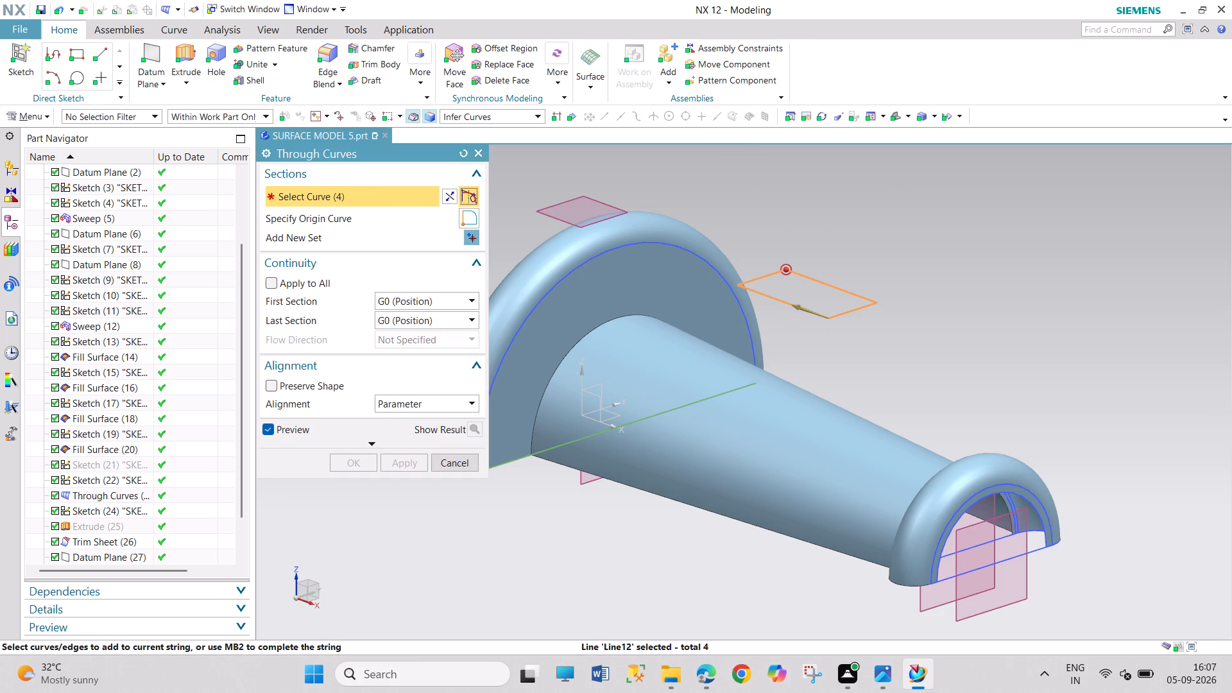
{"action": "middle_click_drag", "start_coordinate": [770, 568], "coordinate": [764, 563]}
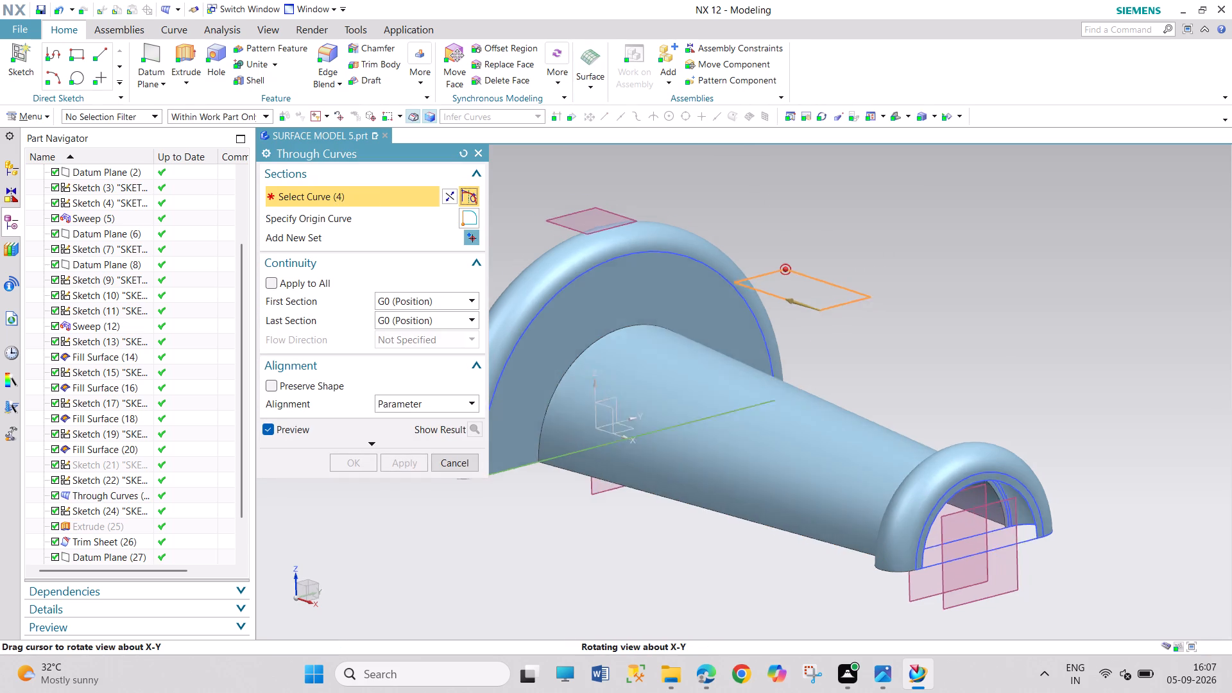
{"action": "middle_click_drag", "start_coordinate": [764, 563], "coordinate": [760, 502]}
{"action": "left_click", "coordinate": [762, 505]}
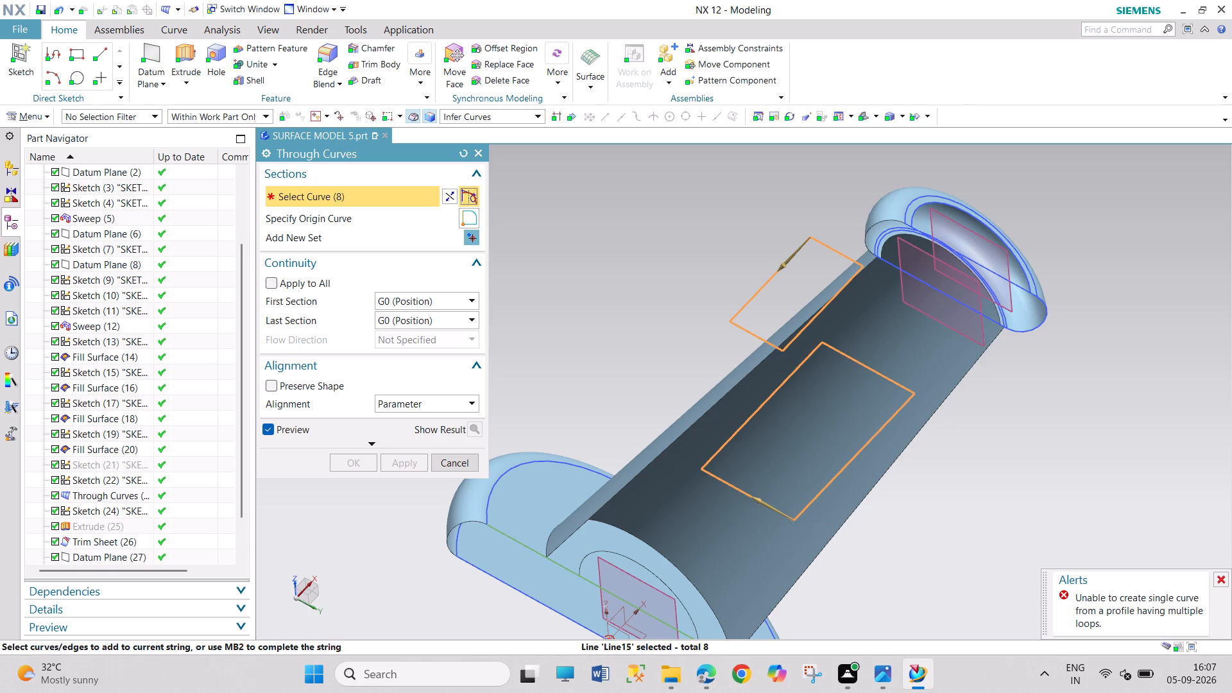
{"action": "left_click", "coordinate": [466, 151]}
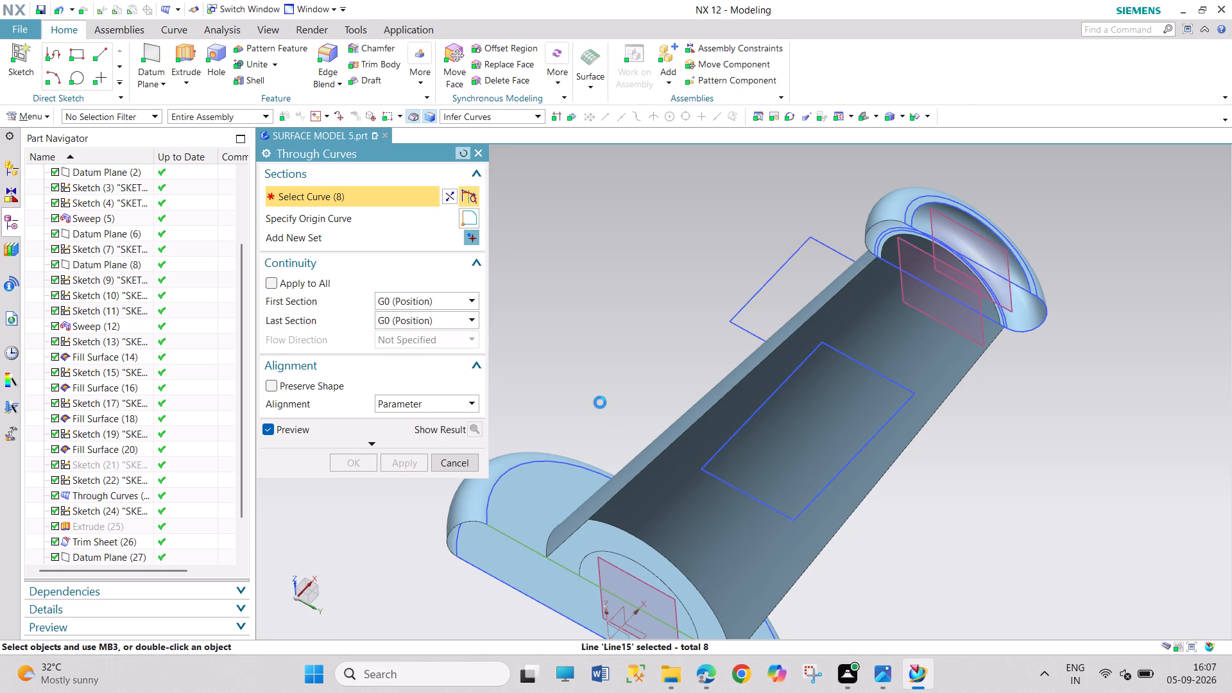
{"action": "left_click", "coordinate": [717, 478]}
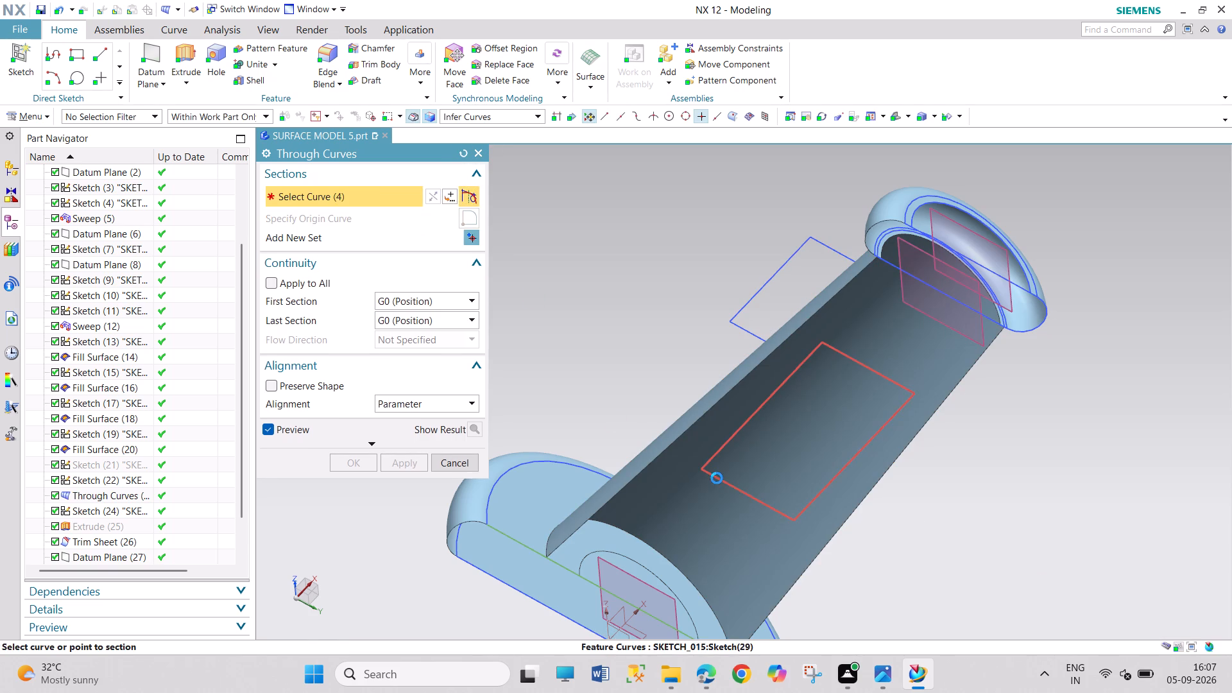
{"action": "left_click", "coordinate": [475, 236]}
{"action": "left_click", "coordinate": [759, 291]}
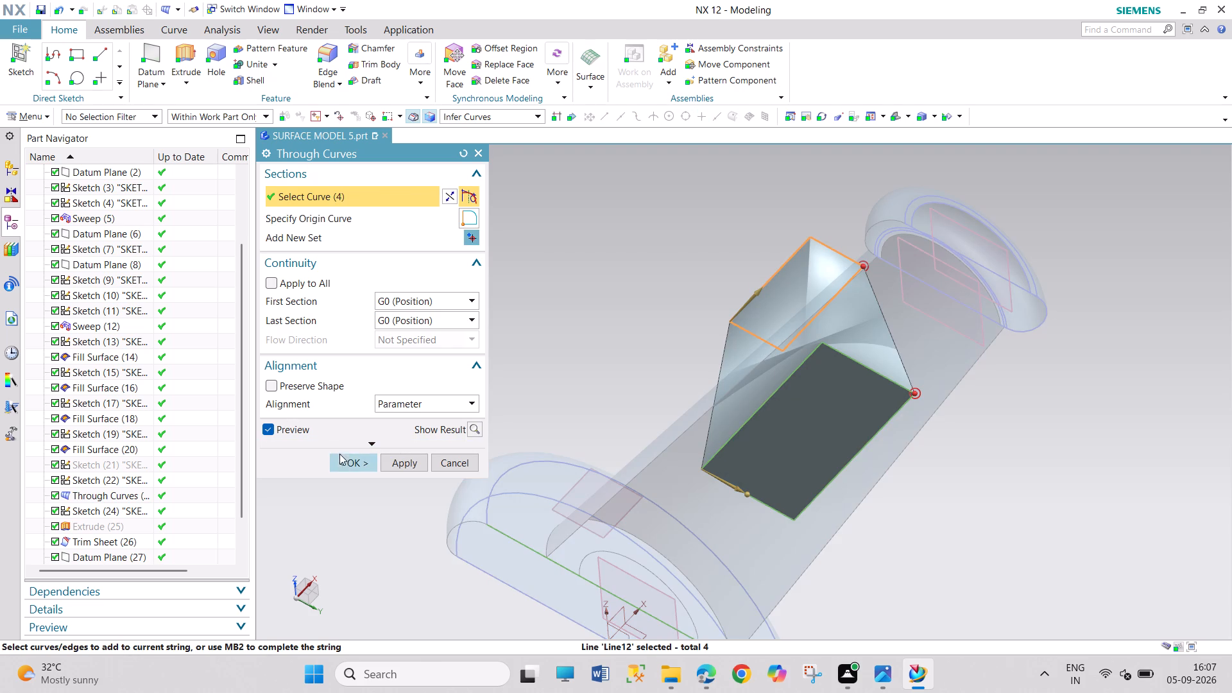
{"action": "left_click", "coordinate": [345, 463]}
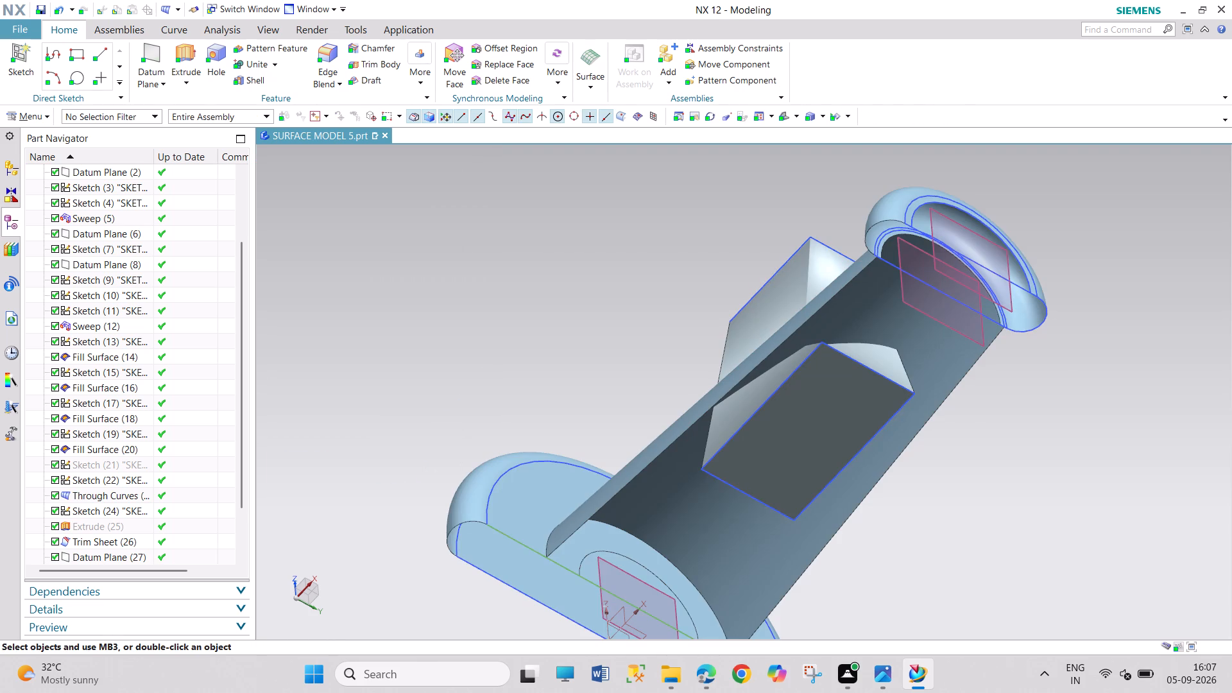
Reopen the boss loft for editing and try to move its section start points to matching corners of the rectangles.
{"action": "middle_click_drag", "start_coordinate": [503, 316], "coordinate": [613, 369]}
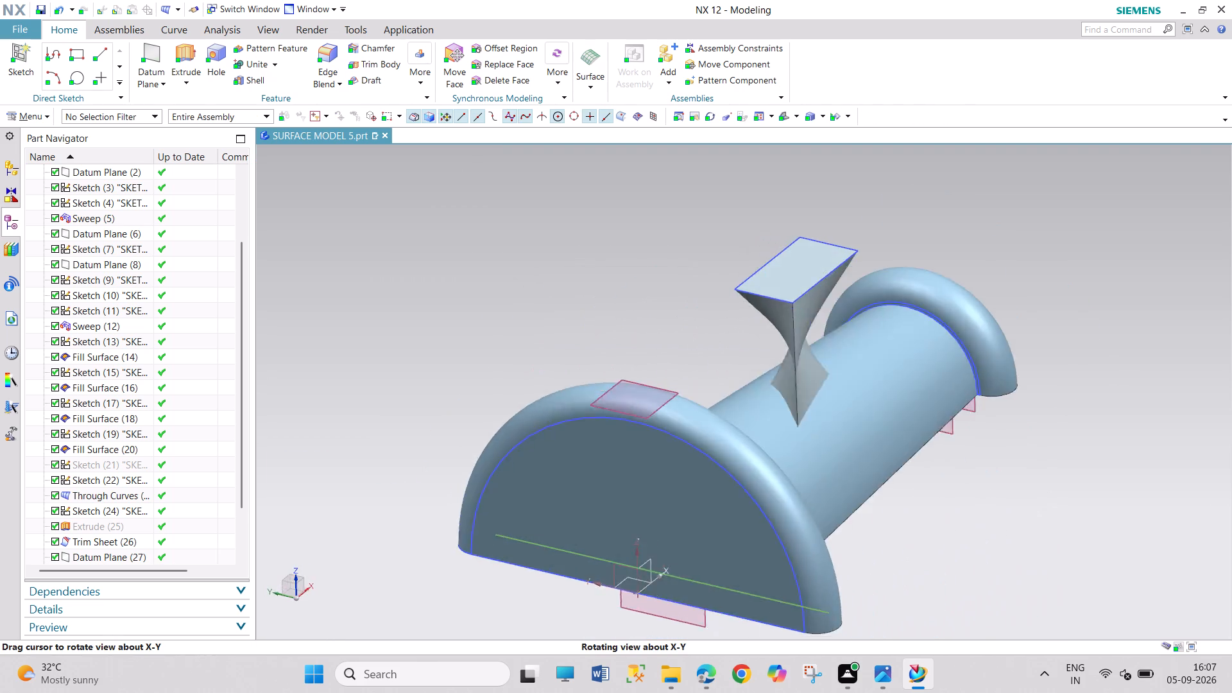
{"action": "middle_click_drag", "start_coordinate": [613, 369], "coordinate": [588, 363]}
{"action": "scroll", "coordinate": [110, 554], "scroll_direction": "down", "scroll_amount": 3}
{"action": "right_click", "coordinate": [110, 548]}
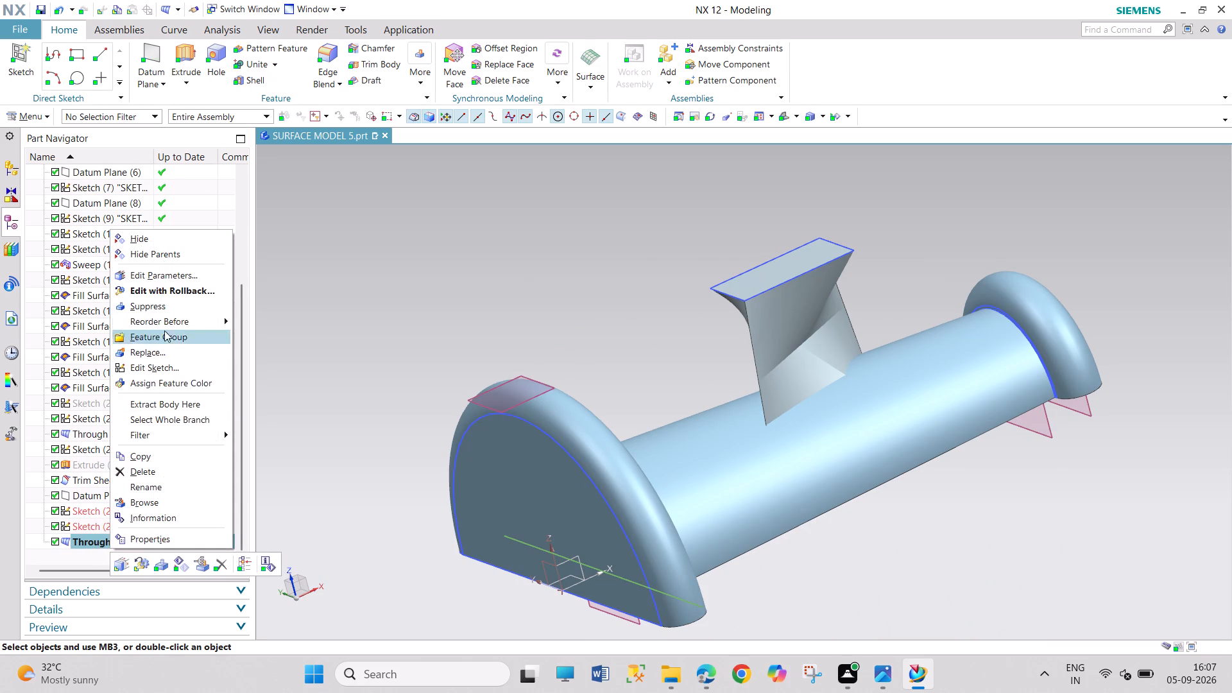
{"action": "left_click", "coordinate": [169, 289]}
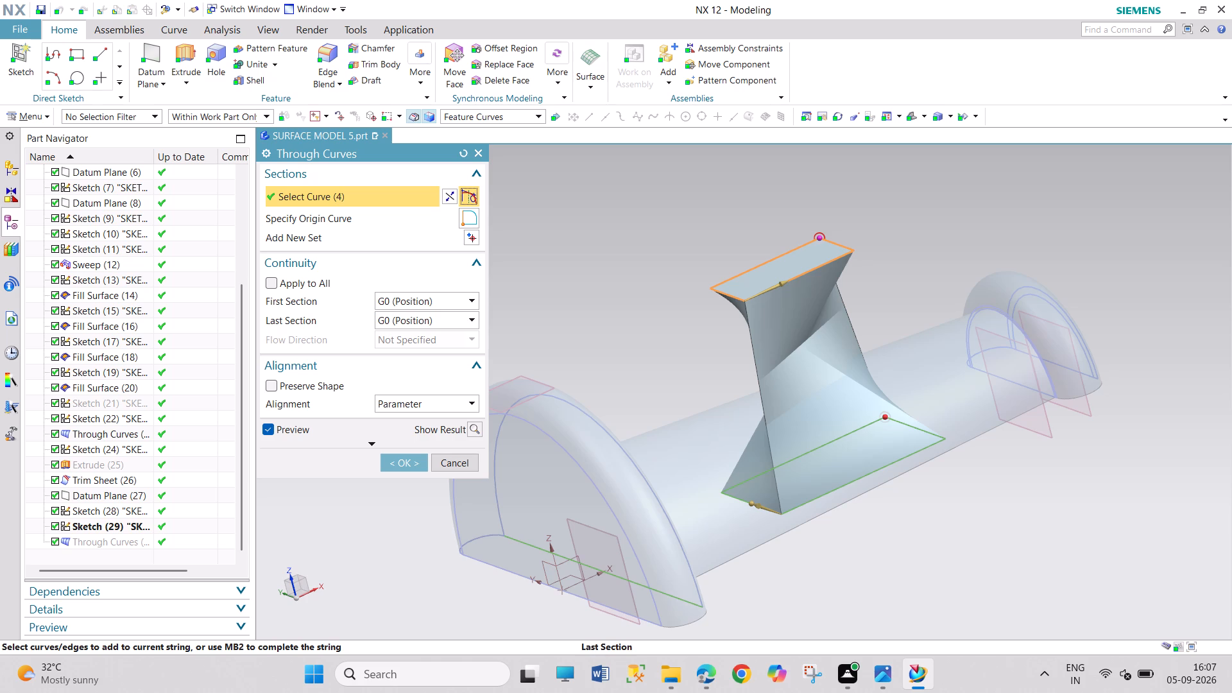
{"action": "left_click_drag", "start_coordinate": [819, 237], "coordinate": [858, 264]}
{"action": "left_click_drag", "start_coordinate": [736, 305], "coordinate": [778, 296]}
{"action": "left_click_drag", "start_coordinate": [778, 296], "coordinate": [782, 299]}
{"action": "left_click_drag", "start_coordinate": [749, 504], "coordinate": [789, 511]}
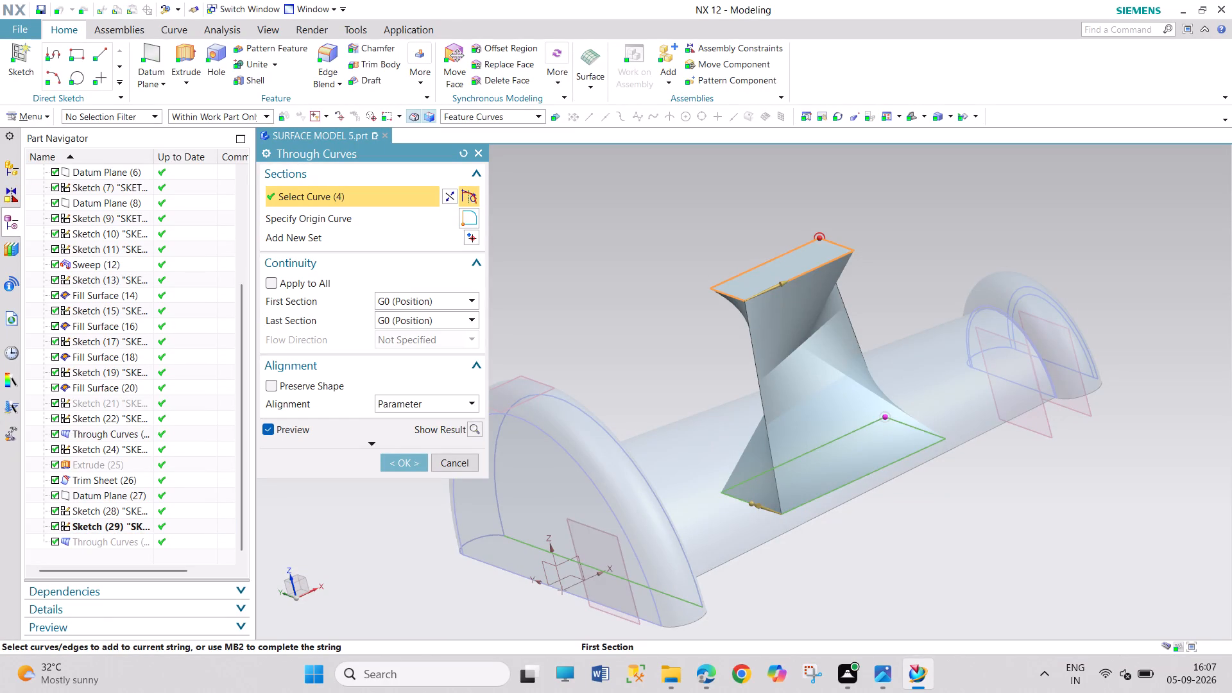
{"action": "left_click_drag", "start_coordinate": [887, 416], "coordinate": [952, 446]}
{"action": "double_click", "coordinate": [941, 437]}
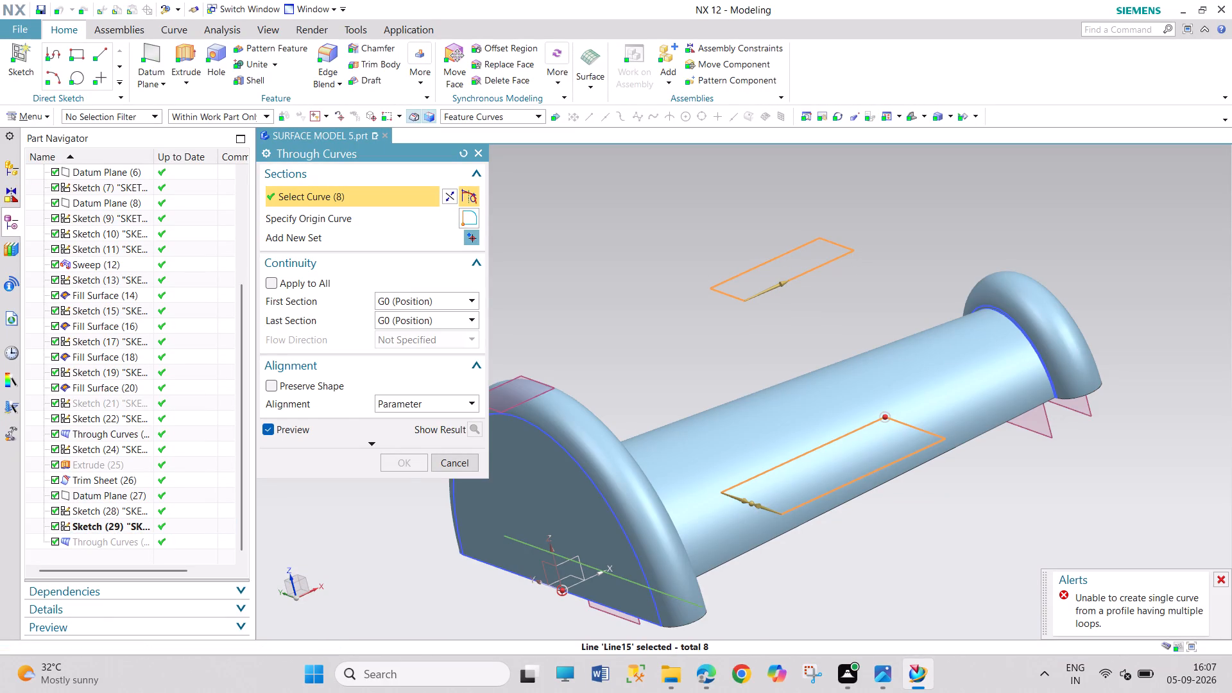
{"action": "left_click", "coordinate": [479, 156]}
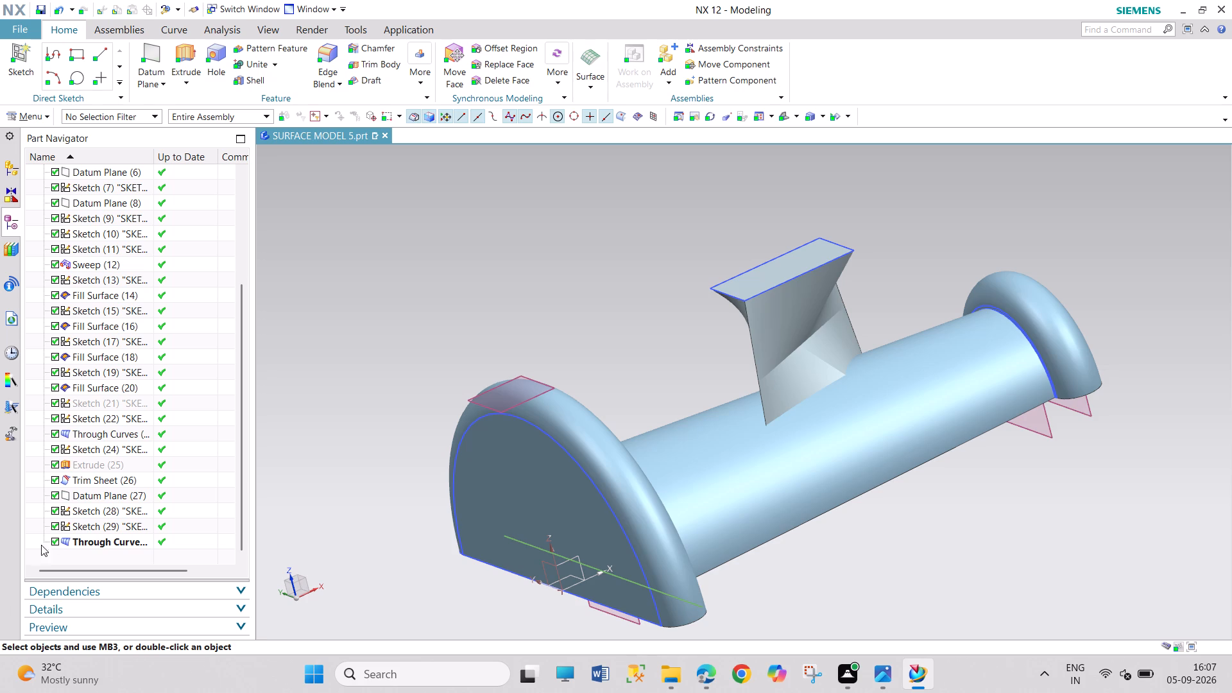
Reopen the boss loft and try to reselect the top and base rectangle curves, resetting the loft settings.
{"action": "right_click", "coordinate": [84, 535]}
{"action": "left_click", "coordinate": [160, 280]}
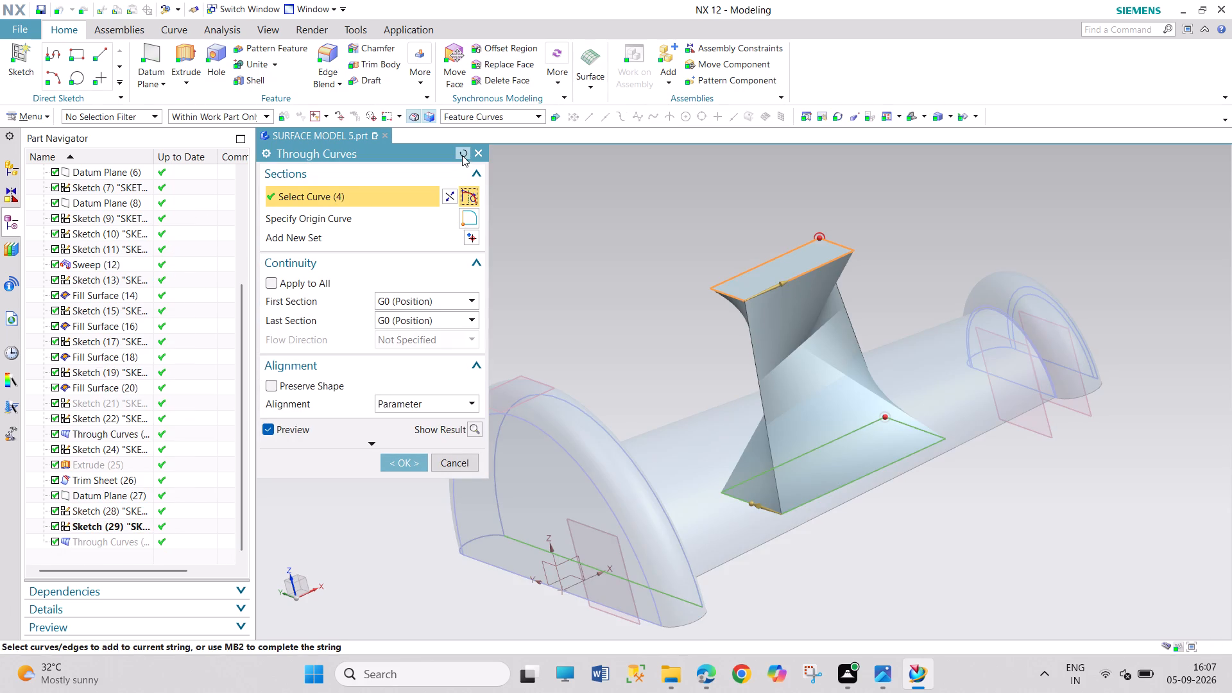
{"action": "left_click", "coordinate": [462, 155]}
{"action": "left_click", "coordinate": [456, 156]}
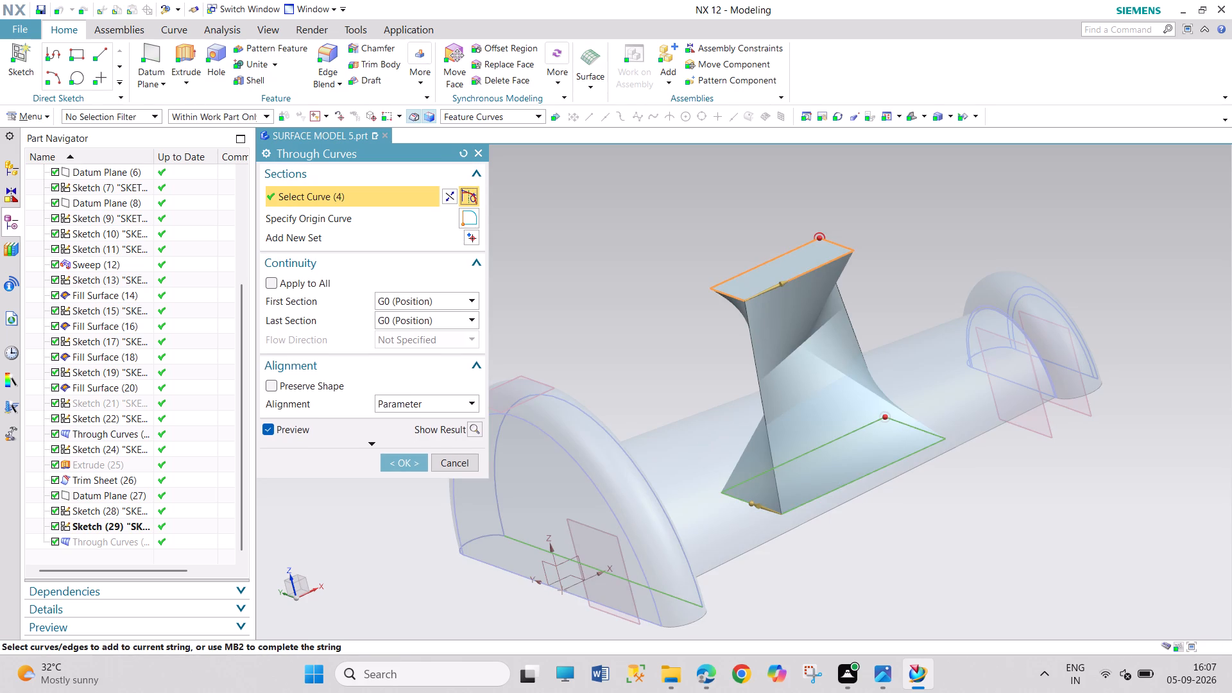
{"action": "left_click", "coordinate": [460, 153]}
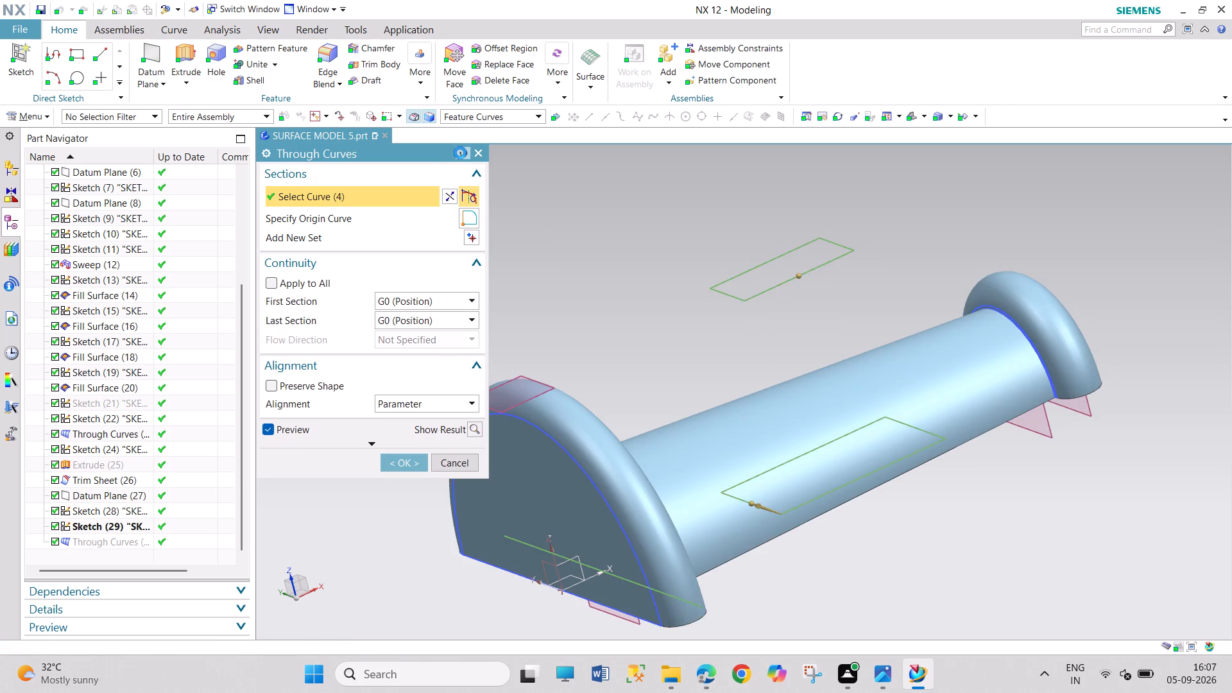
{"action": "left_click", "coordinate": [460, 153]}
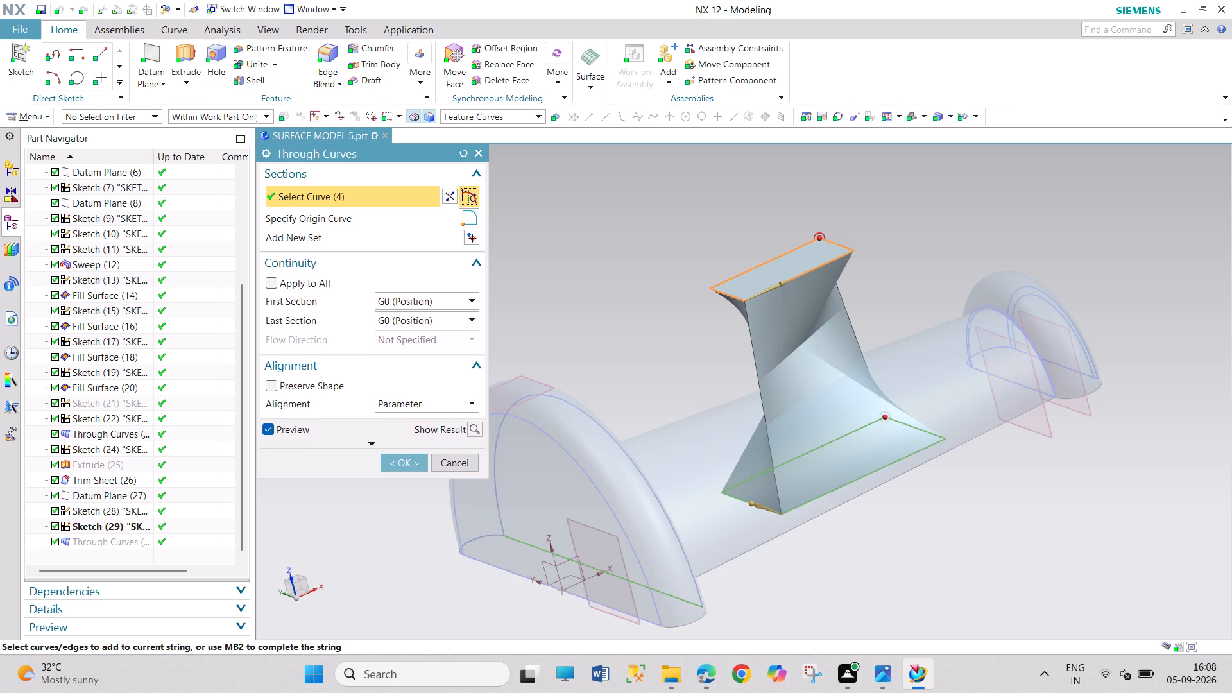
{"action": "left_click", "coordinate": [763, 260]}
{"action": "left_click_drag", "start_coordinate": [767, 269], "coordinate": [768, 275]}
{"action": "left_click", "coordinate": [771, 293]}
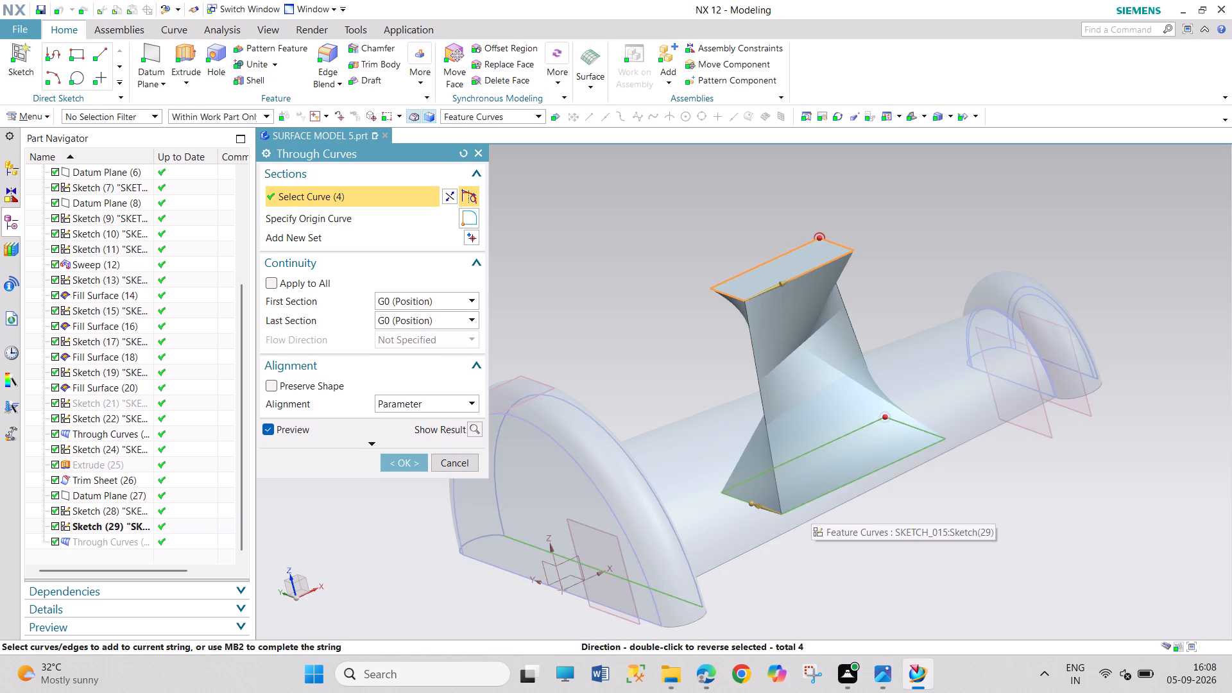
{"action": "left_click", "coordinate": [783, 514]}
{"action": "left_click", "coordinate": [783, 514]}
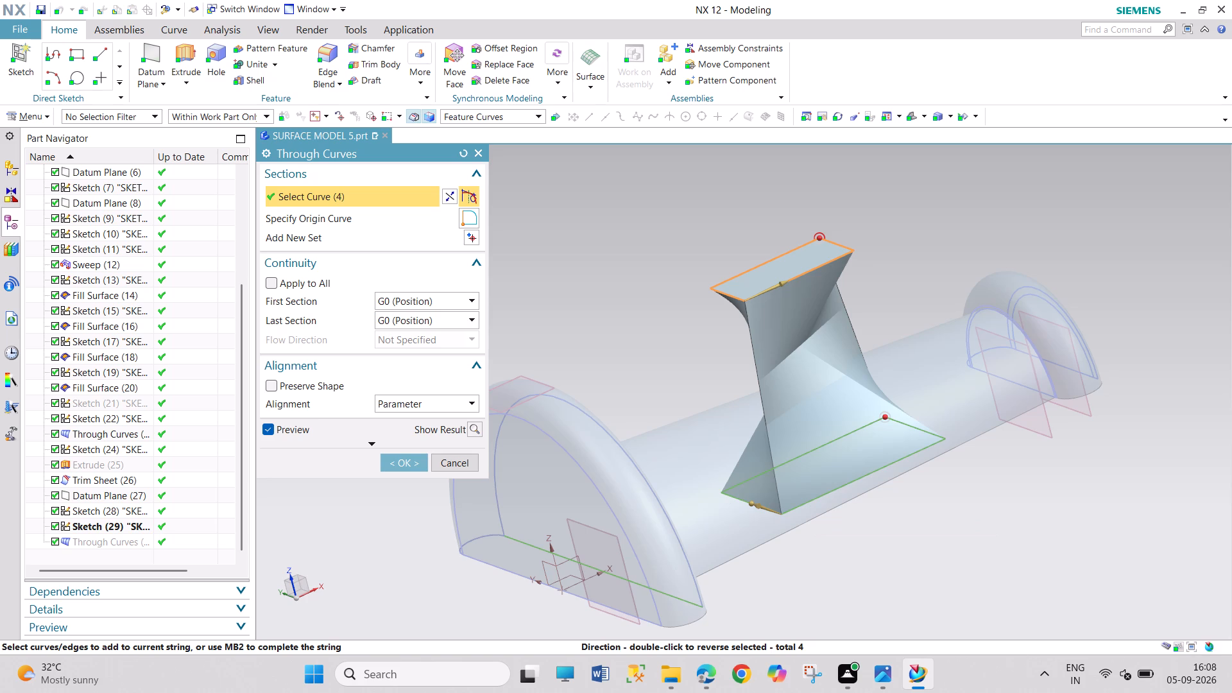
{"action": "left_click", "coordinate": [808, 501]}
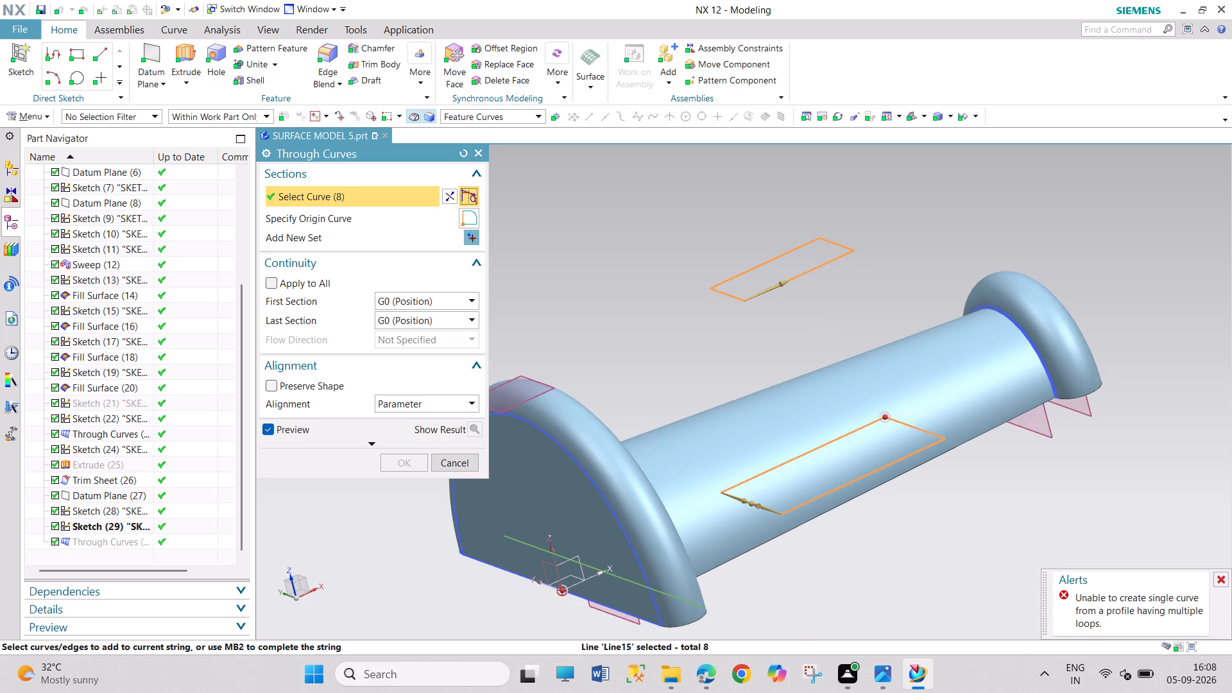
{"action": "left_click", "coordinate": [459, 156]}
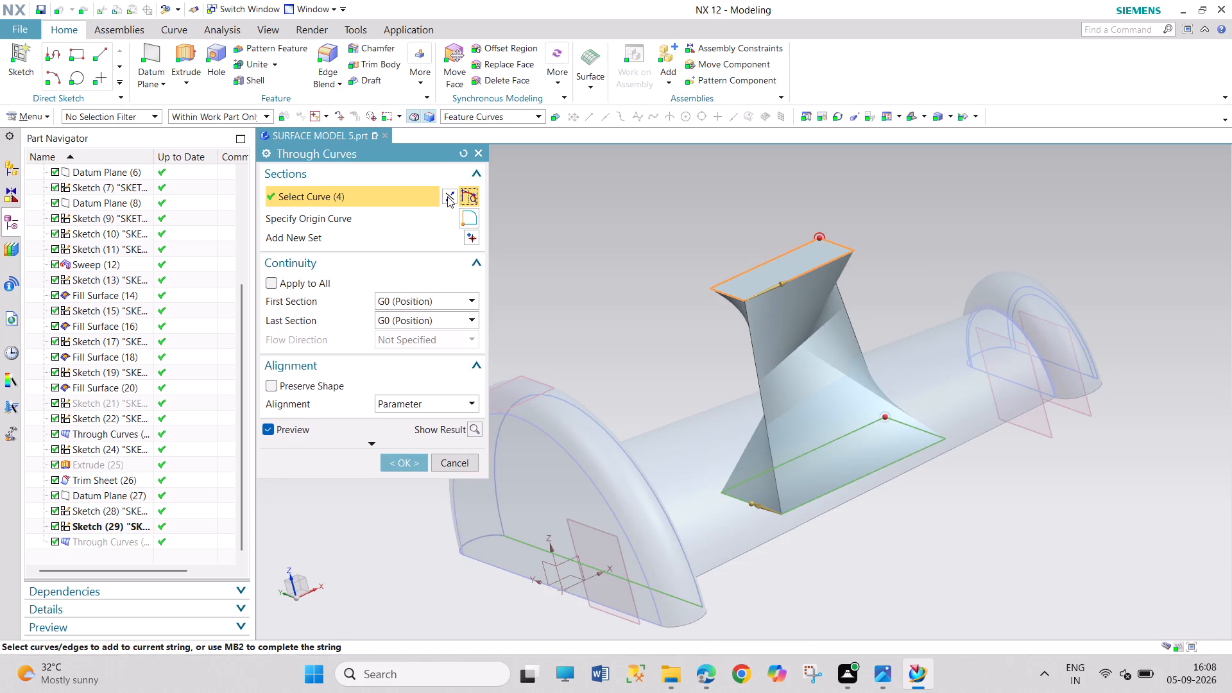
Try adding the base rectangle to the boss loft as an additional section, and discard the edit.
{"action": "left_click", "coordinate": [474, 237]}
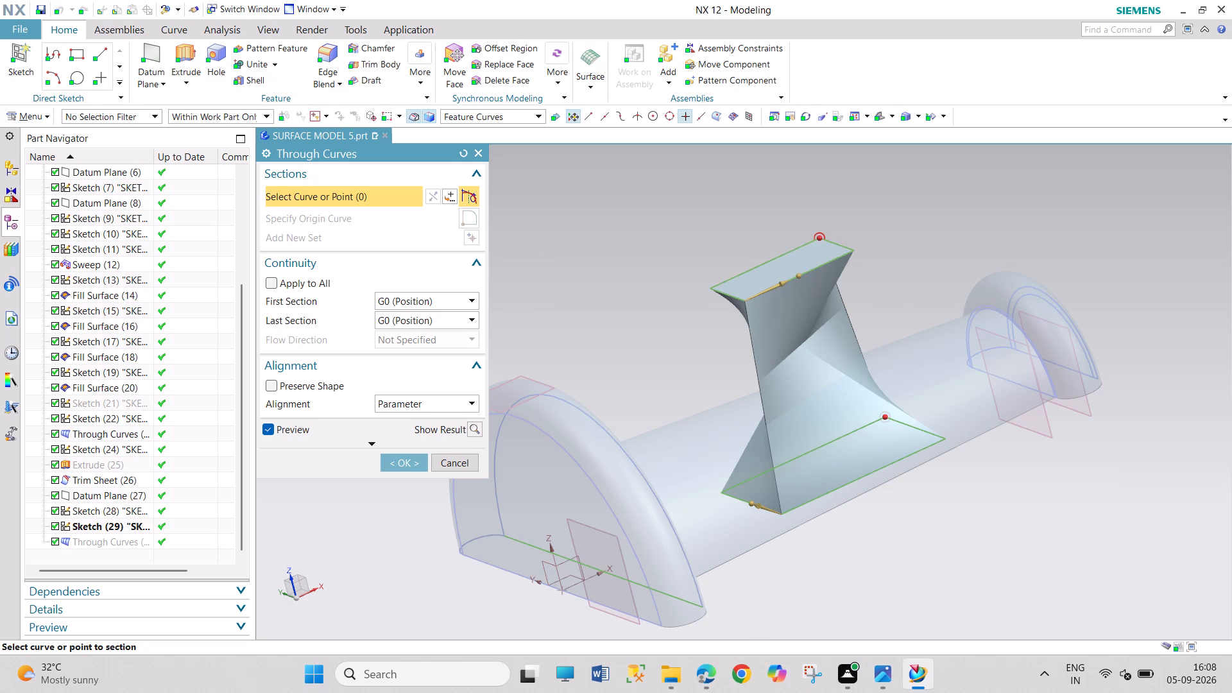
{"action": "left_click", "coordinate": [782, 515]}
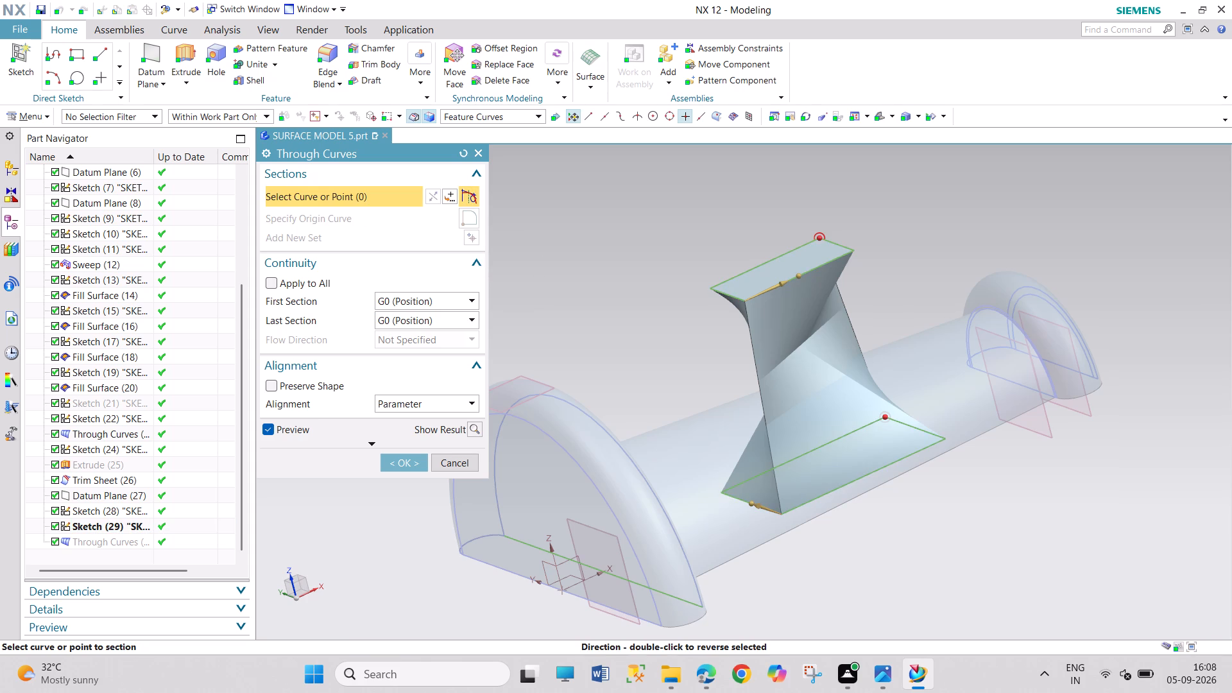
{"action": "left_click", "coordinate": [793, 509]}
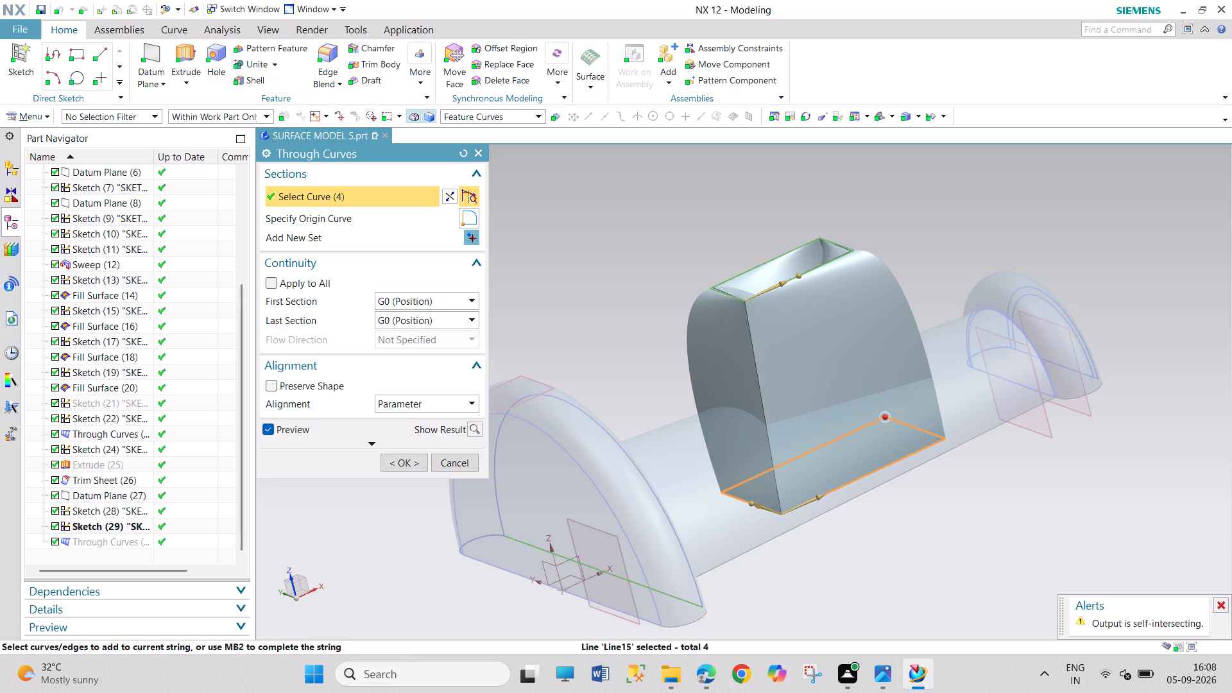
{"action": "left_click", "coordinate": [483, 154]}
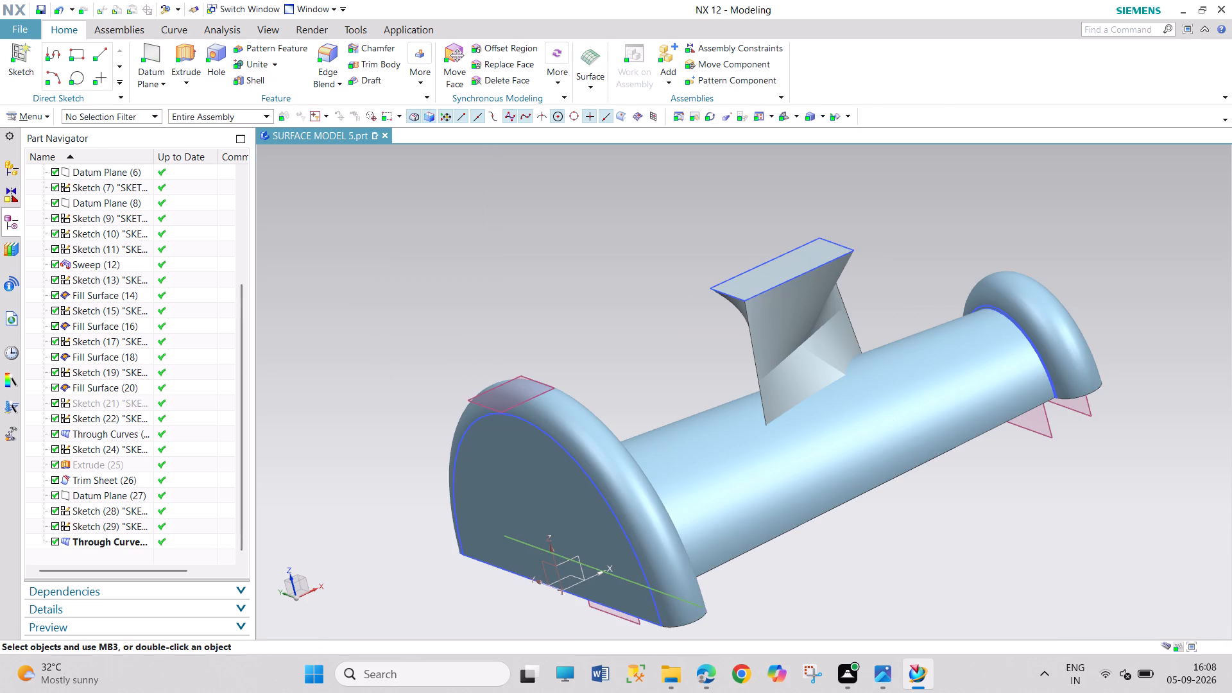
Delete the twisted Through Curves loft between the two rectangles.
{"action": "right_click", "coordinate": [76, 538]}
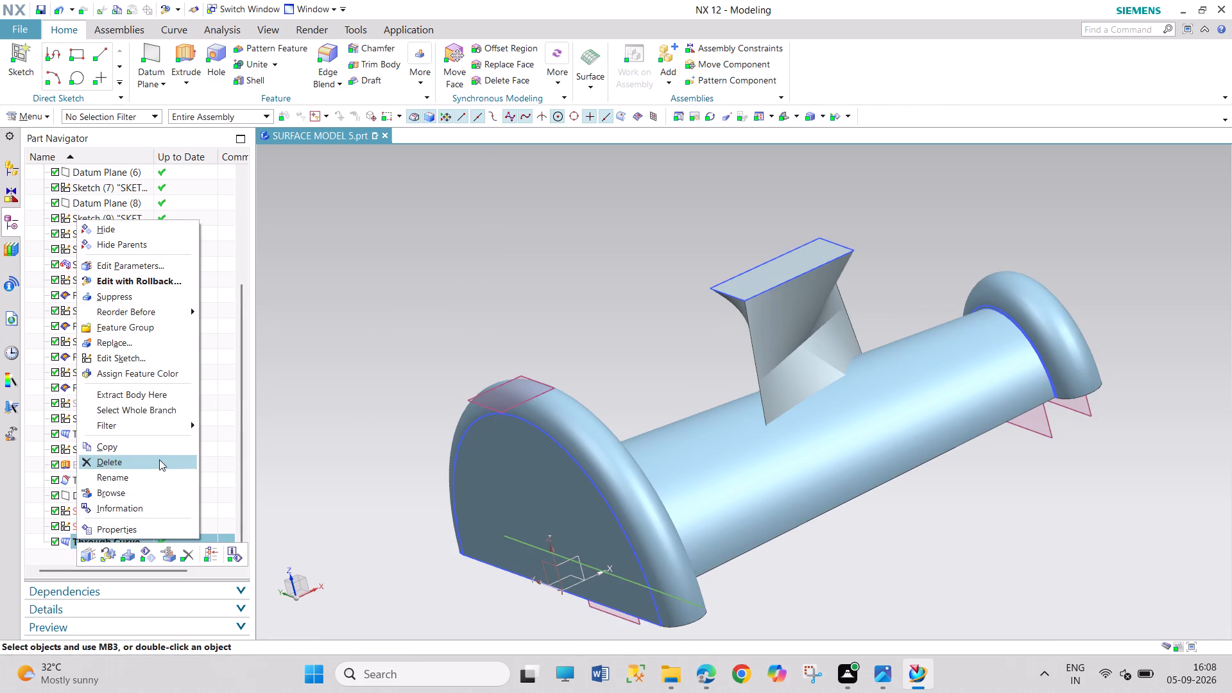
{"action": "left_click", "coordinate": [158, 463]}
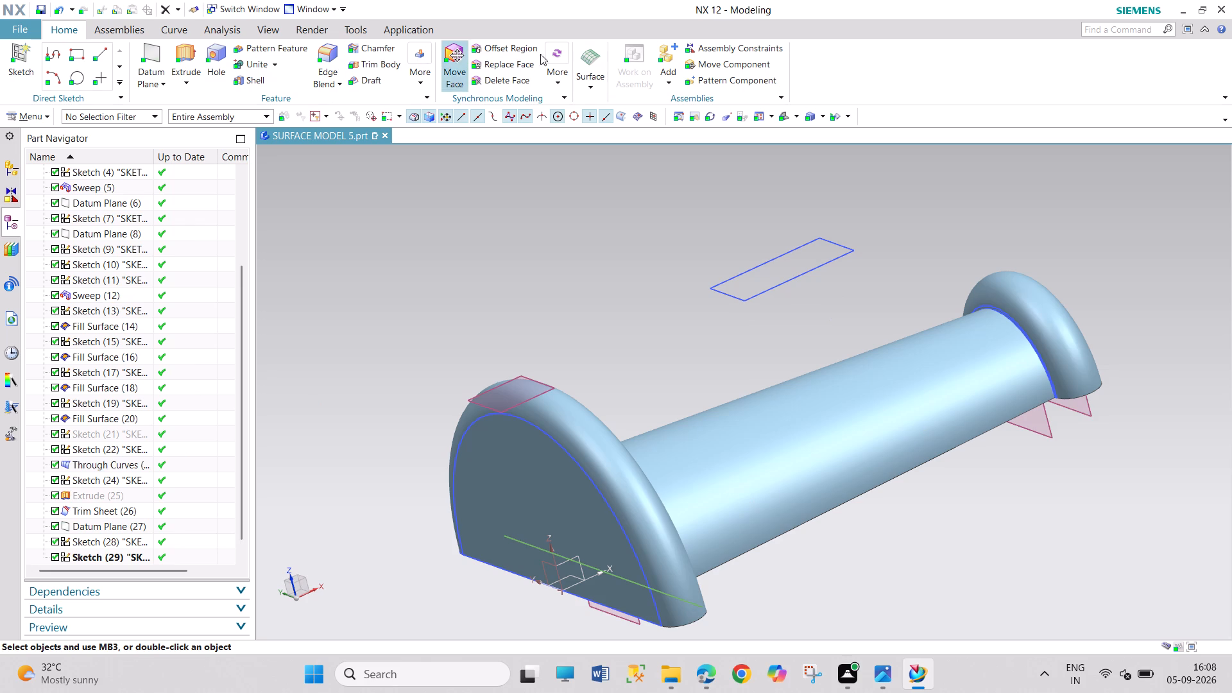
Create a Through Curves loft for the boss, with the top rectangle as first section and the base rectangle as second section.
{"action": "left_click", "coordinate": [594, 69]}
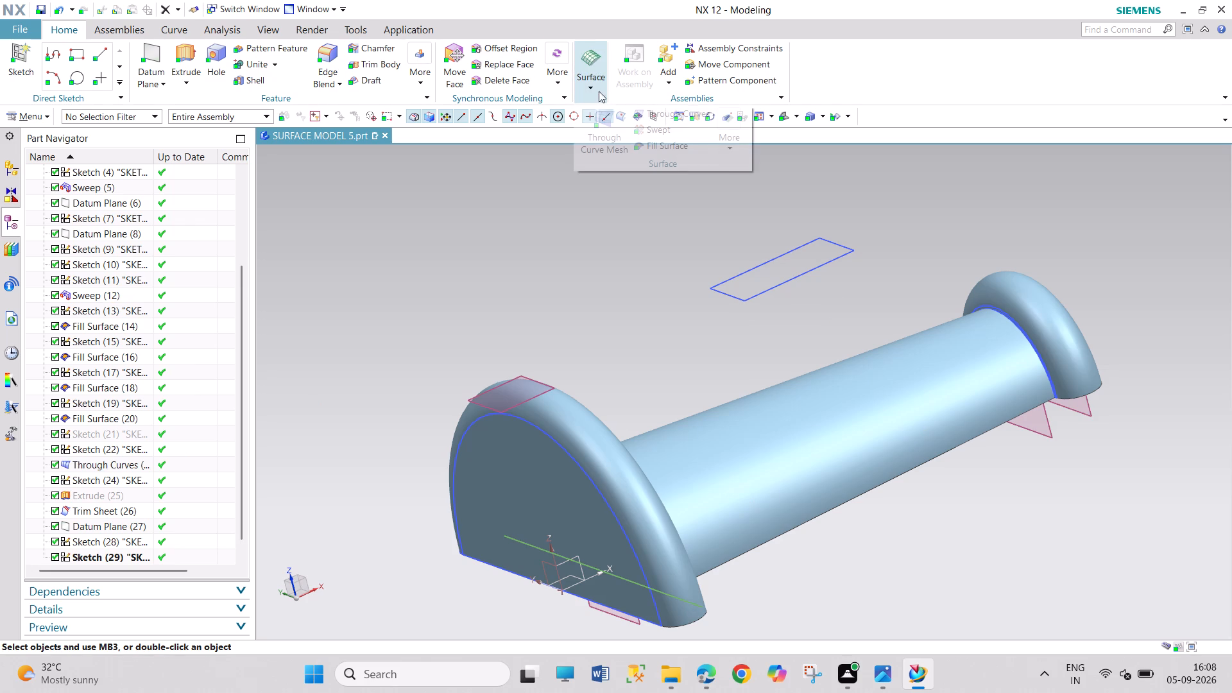
{"action": "left_click", "coordinate": [652, 112]}
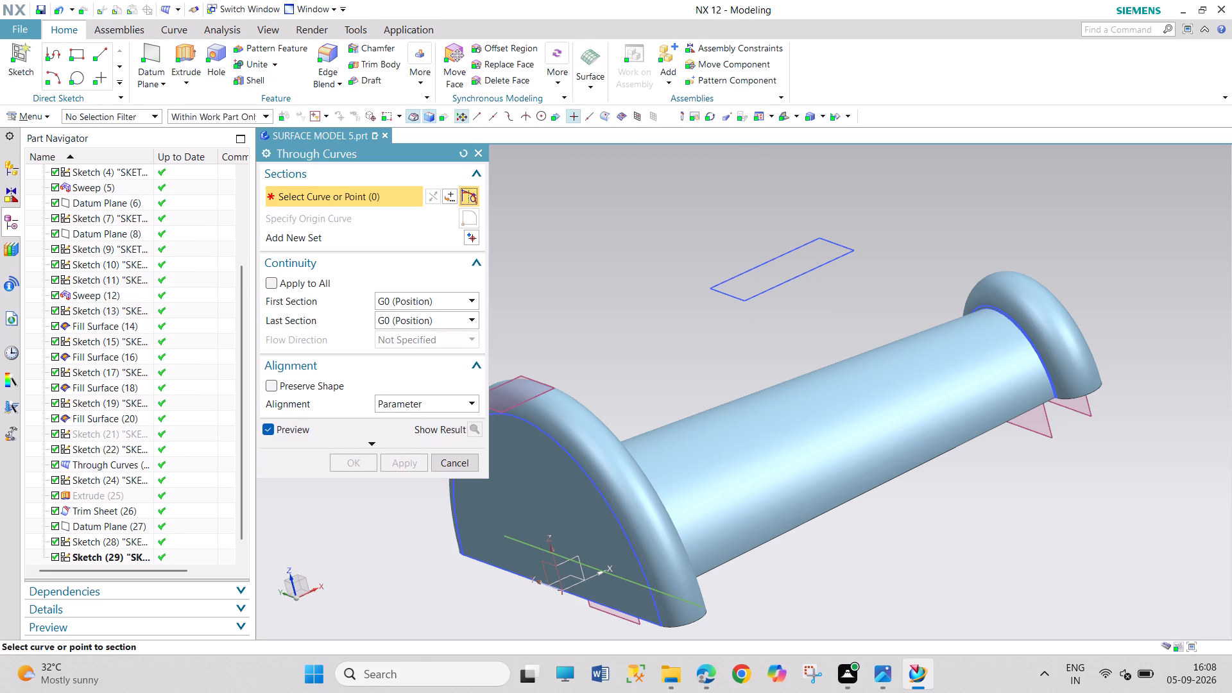
{"action": "left_click", "coordinate": [740, 300]}
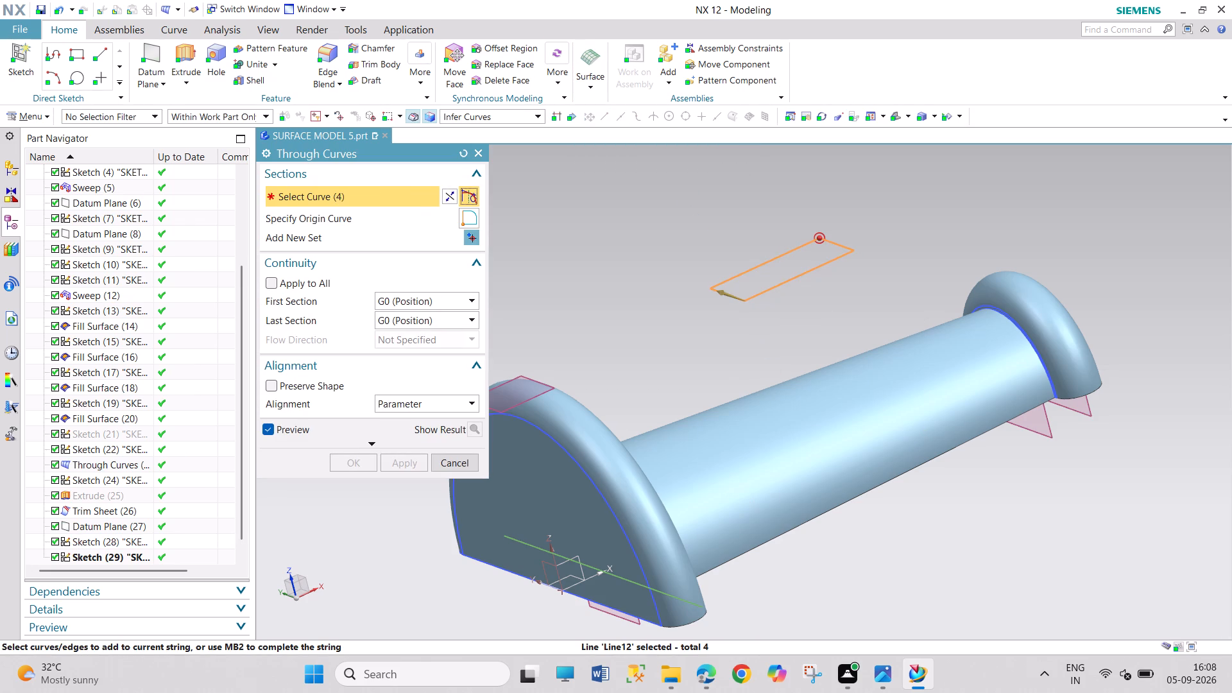
{"action": "middle_click_drag", "start_coordinate": [843, 581], "coordinate": [833, 549]}
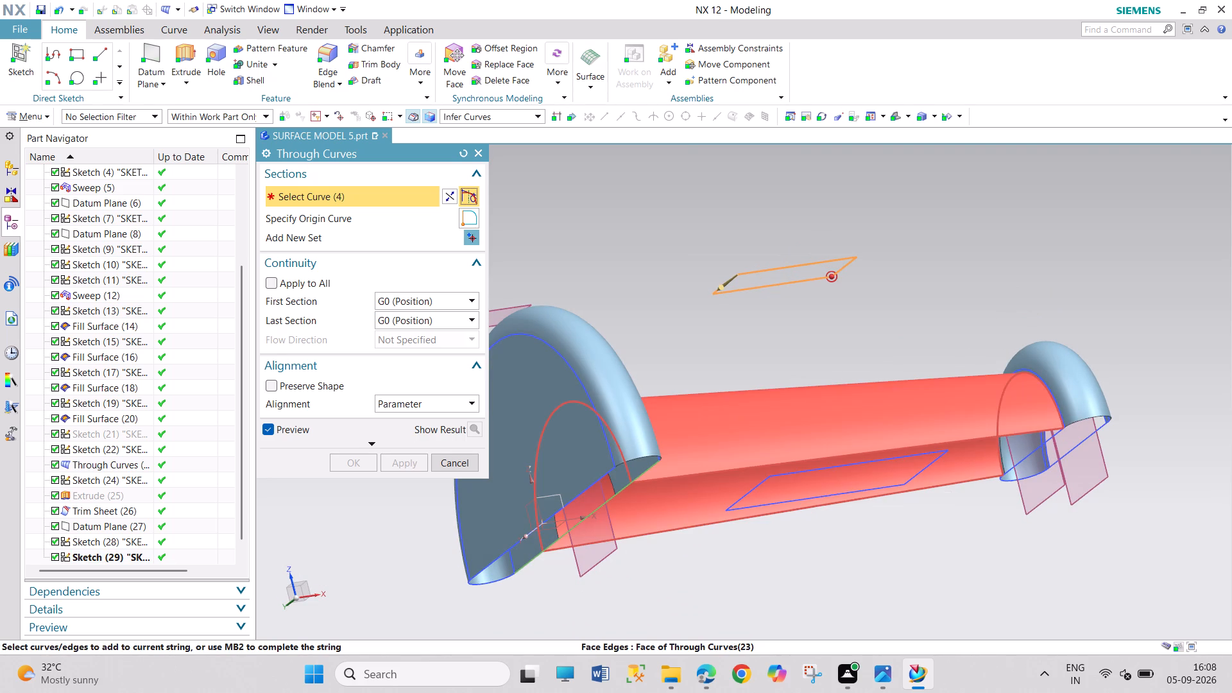
{"action": "left_click", "coordinate": [767, 477]}
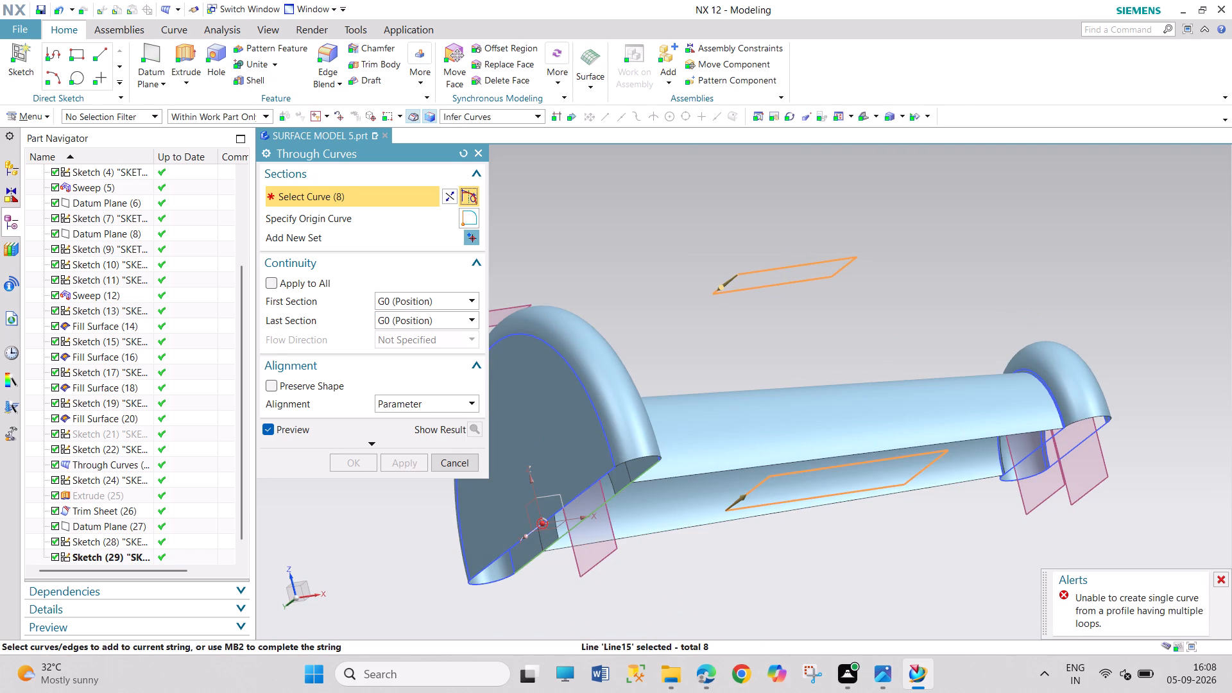
{"action": "left_click", "coordinate": [467, 158]}
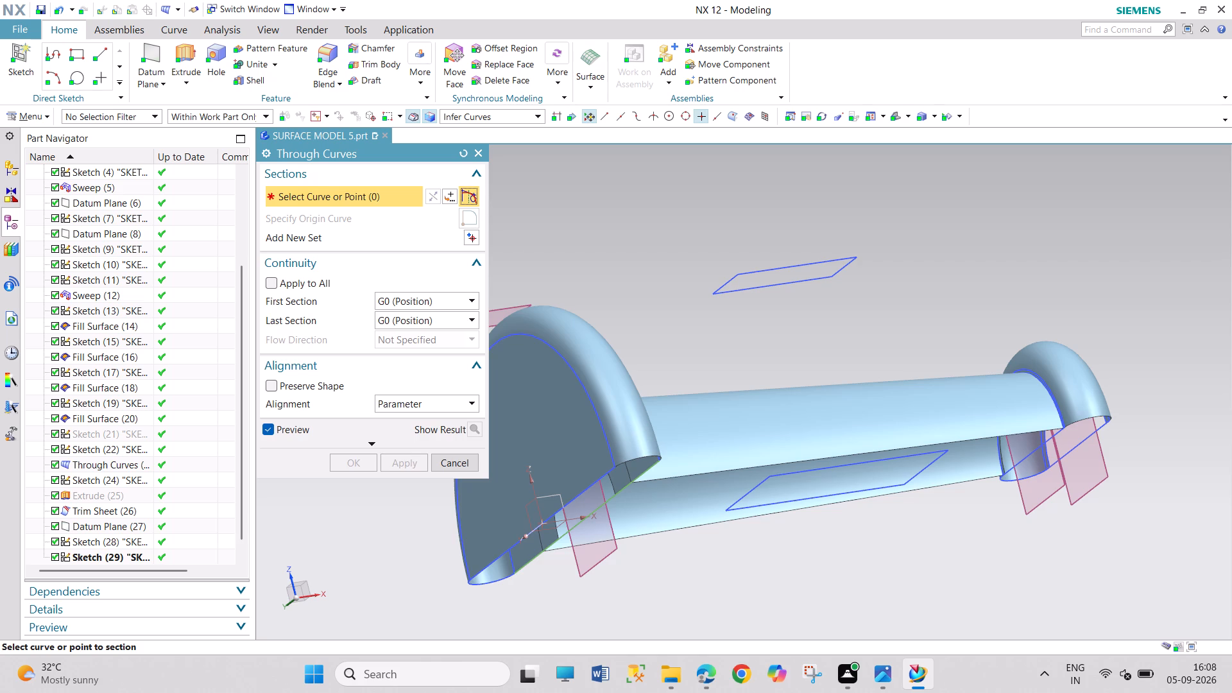
{"action": "left_click", "coordinate": [739, 274]}
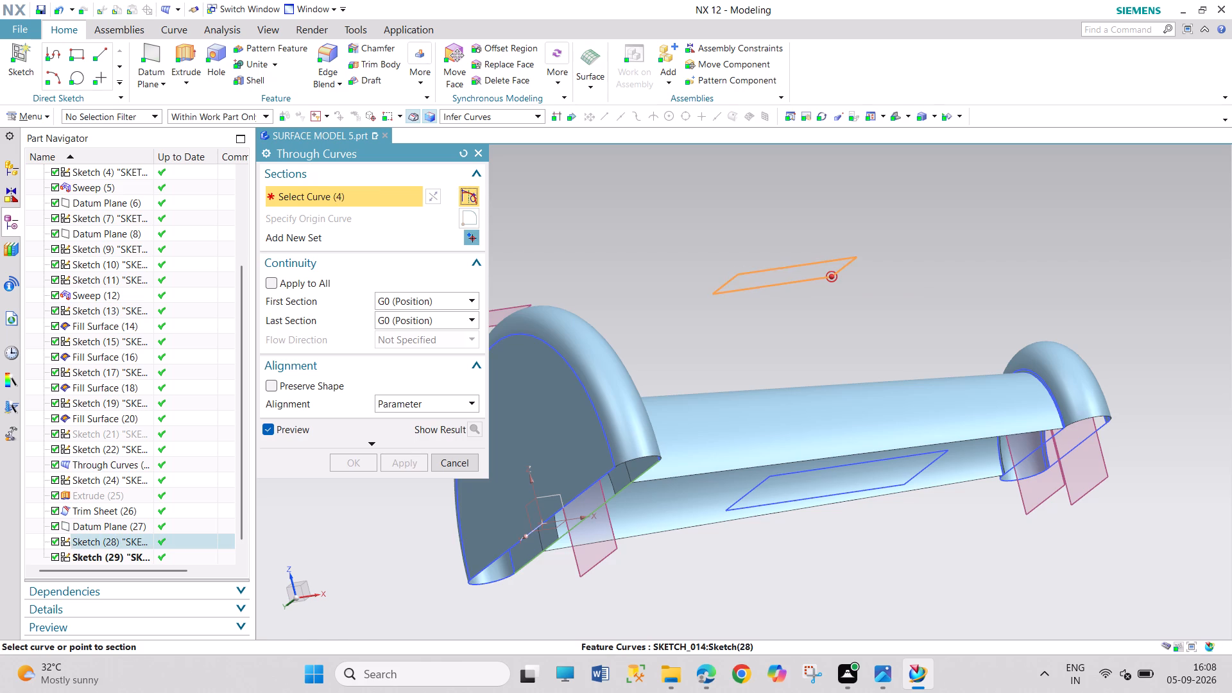
{"action": "left_click", "coordinate": [471, 237]}
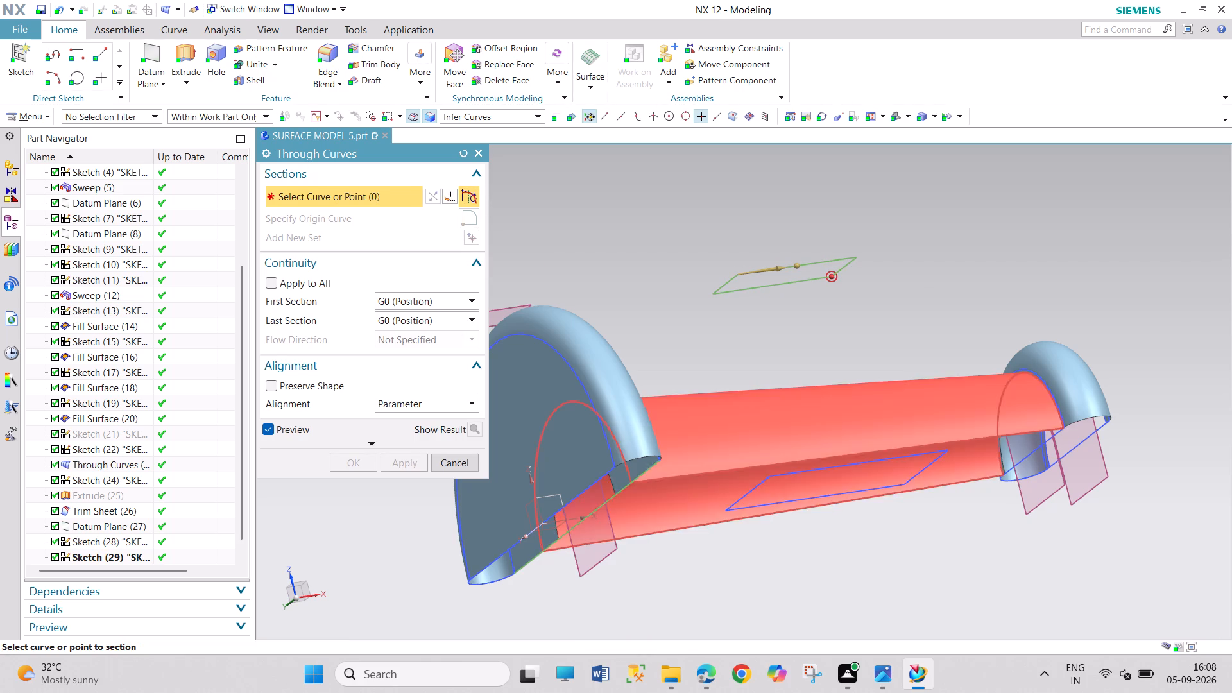
{"action": "left_click", "coordinate": [769, 477]}
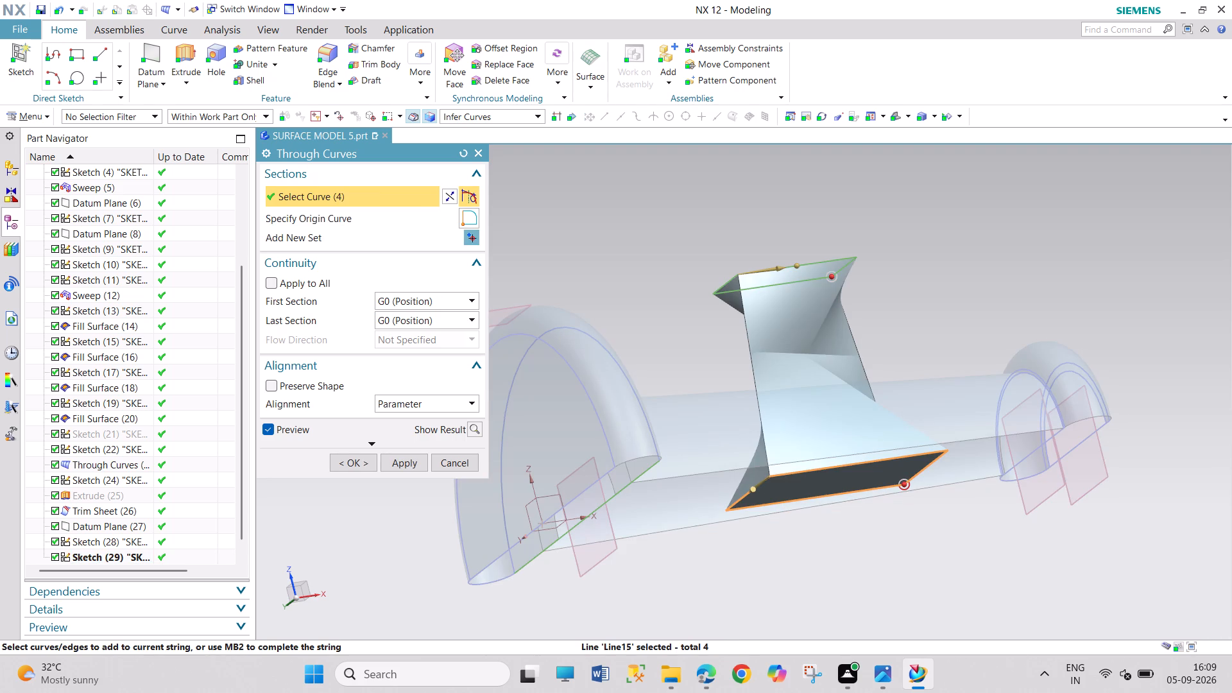
{"action": "left_click_drag", "start_coordinate": [750, 492], "coordinate": [772, 469]}
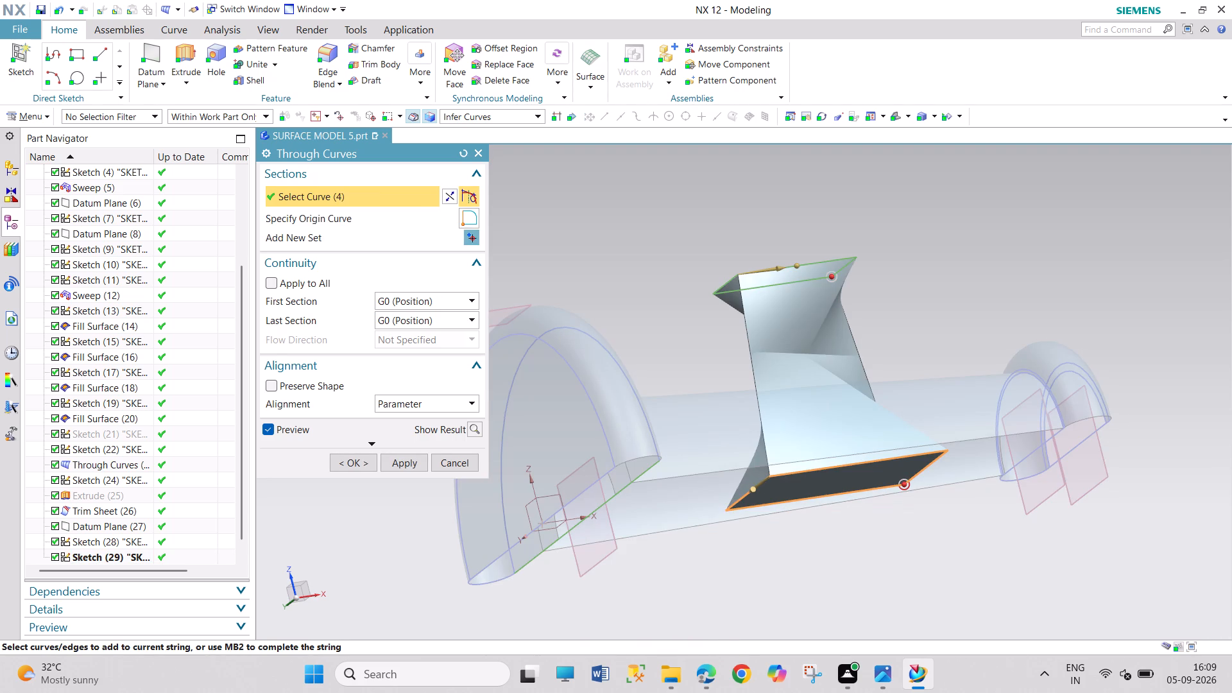
{"action": "left_click_drag", "start_coordinate": [752, 494], "coordinate": [746, 557]}
{"action": "left_click_drag", "start_coordinate": [902, 486], "coordinate": [925, 441]}
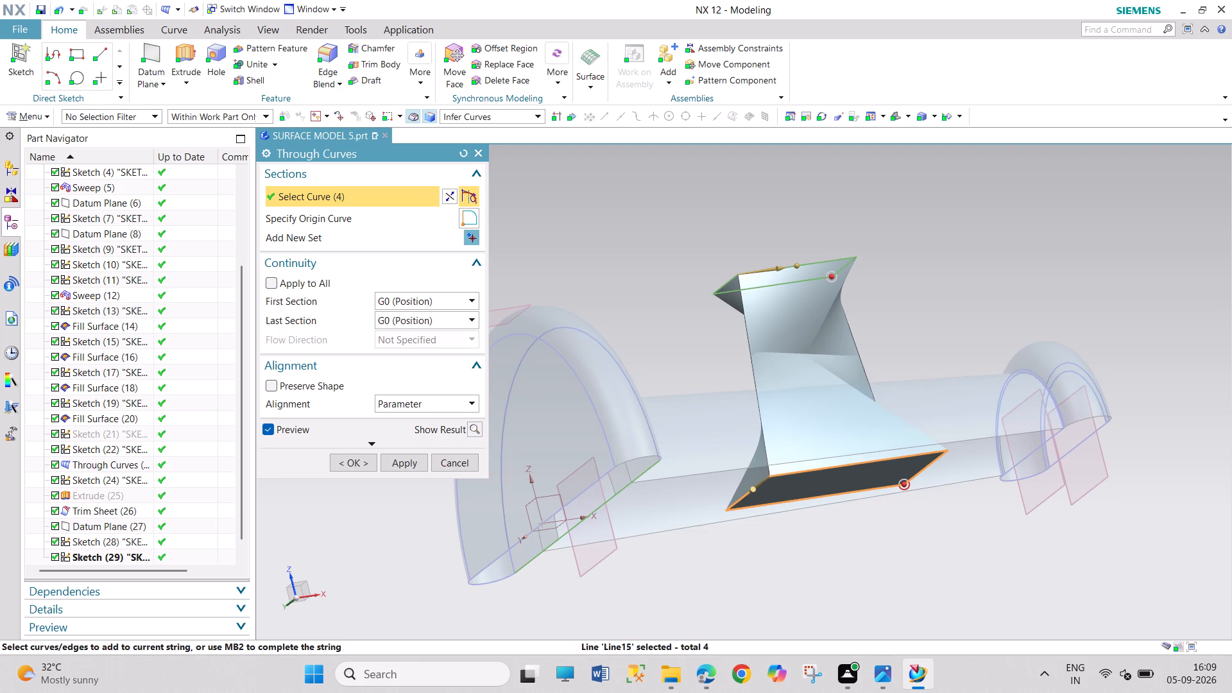
{"action": "left_click", "coordinate": [358, 466]}
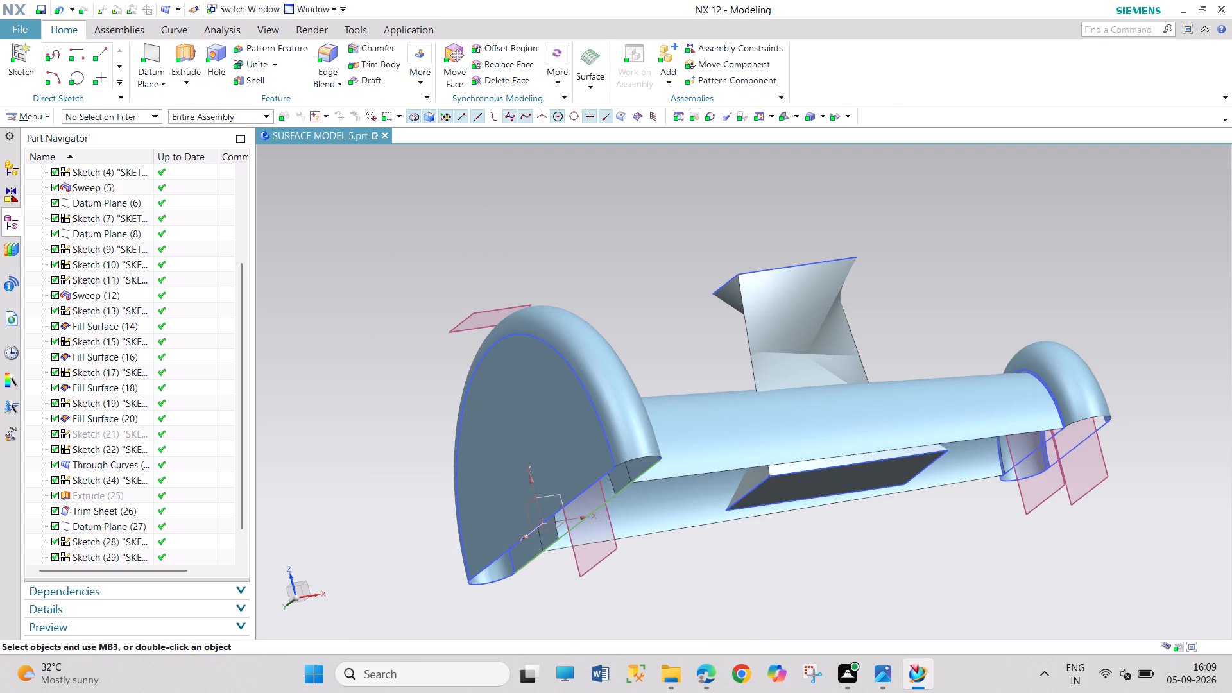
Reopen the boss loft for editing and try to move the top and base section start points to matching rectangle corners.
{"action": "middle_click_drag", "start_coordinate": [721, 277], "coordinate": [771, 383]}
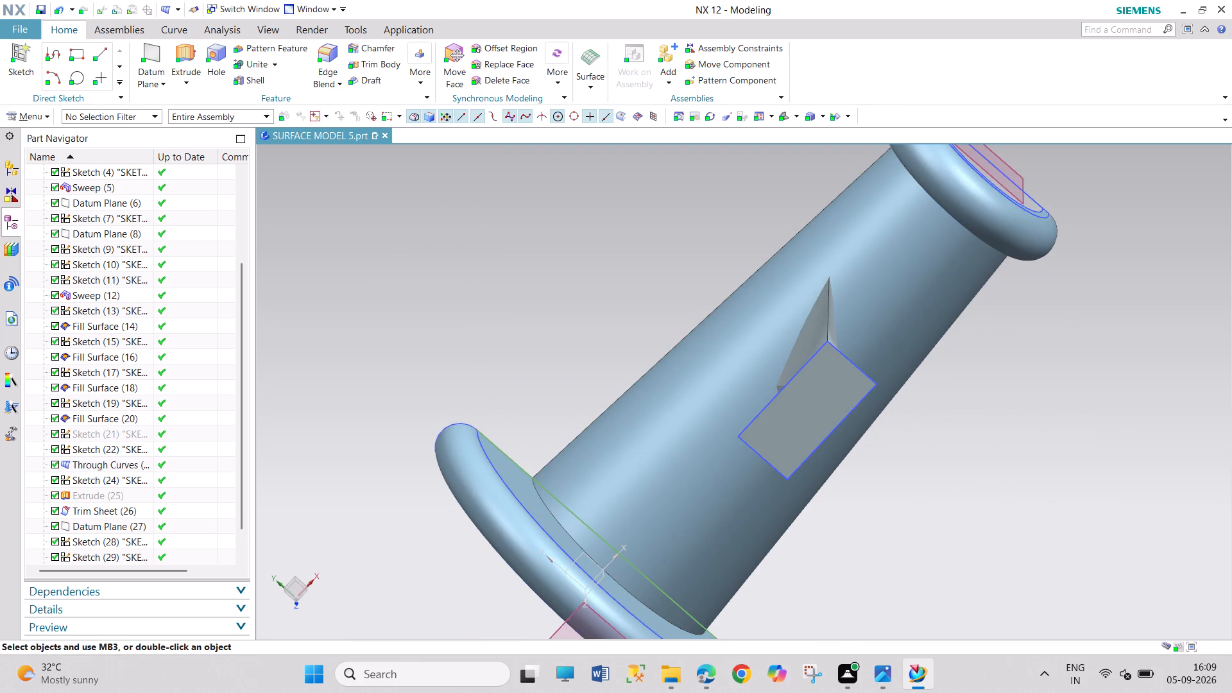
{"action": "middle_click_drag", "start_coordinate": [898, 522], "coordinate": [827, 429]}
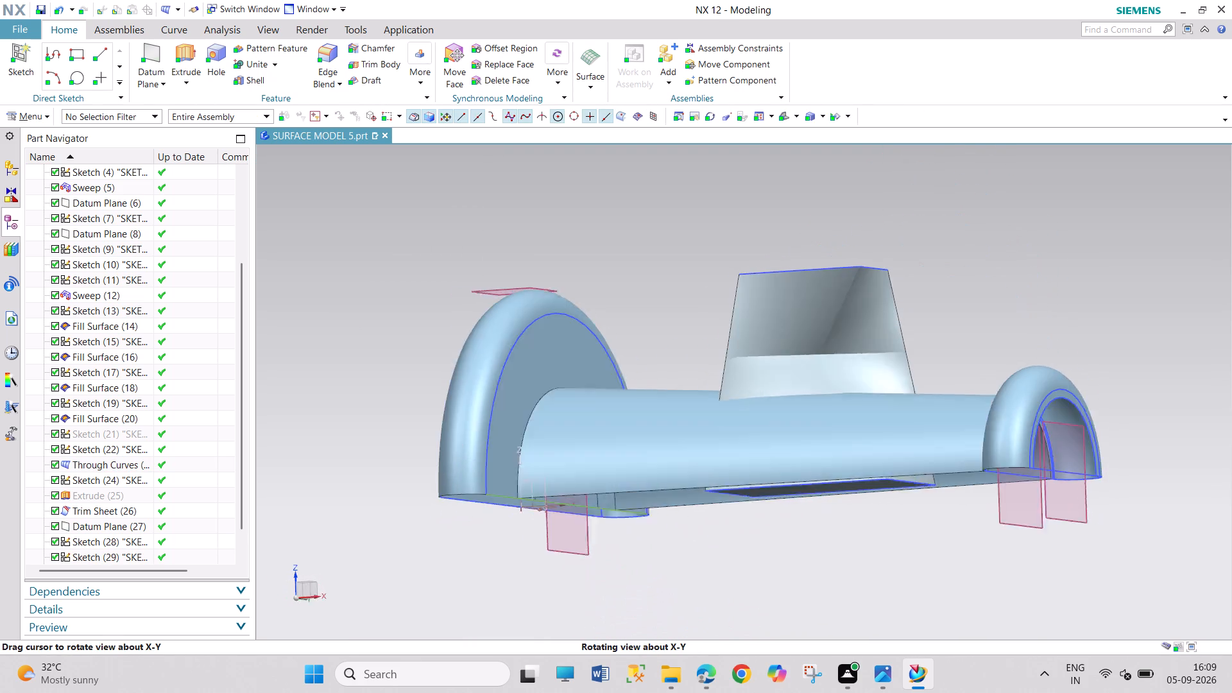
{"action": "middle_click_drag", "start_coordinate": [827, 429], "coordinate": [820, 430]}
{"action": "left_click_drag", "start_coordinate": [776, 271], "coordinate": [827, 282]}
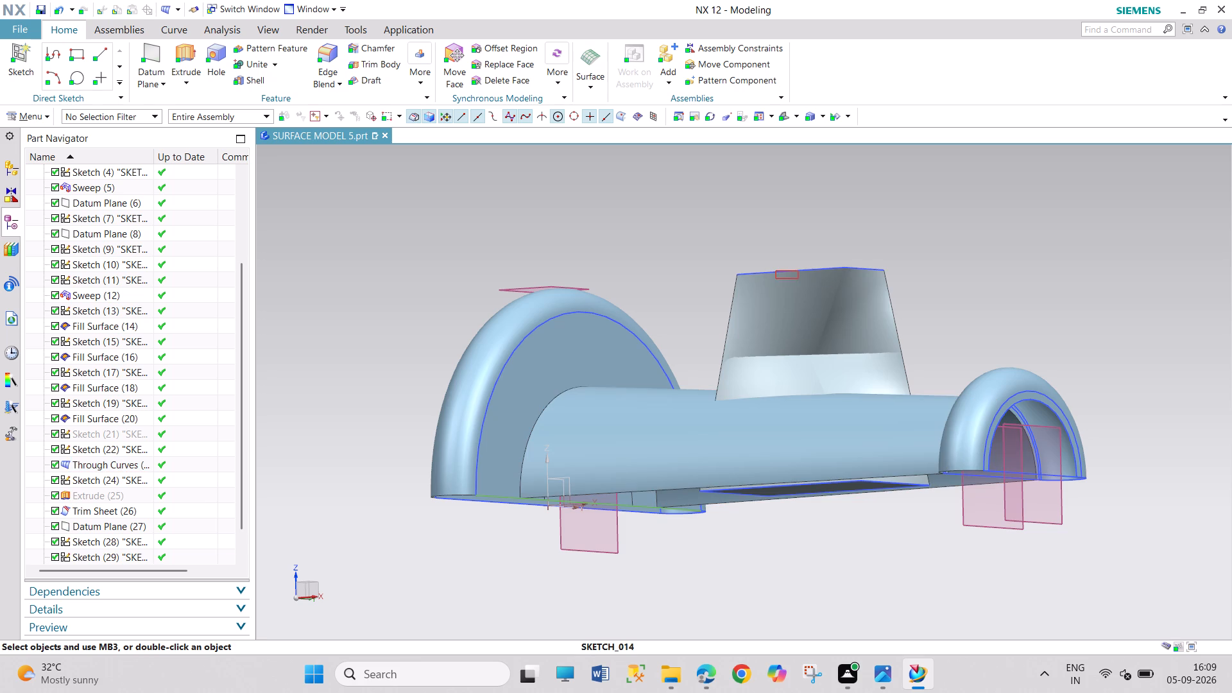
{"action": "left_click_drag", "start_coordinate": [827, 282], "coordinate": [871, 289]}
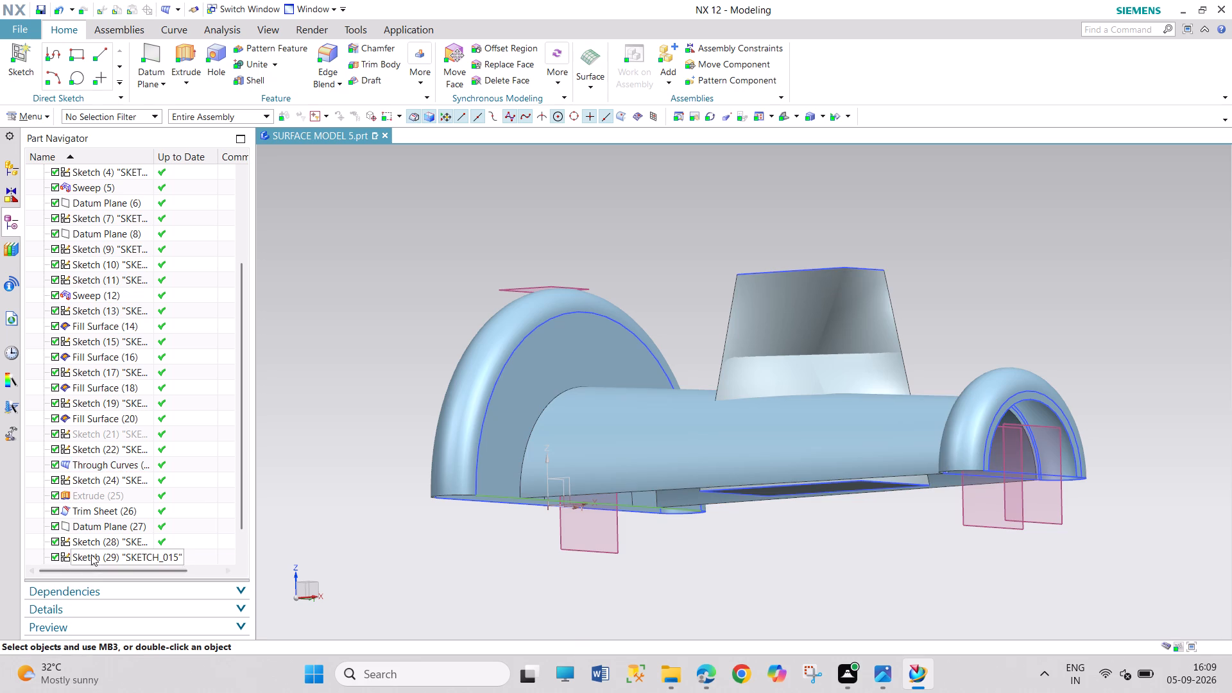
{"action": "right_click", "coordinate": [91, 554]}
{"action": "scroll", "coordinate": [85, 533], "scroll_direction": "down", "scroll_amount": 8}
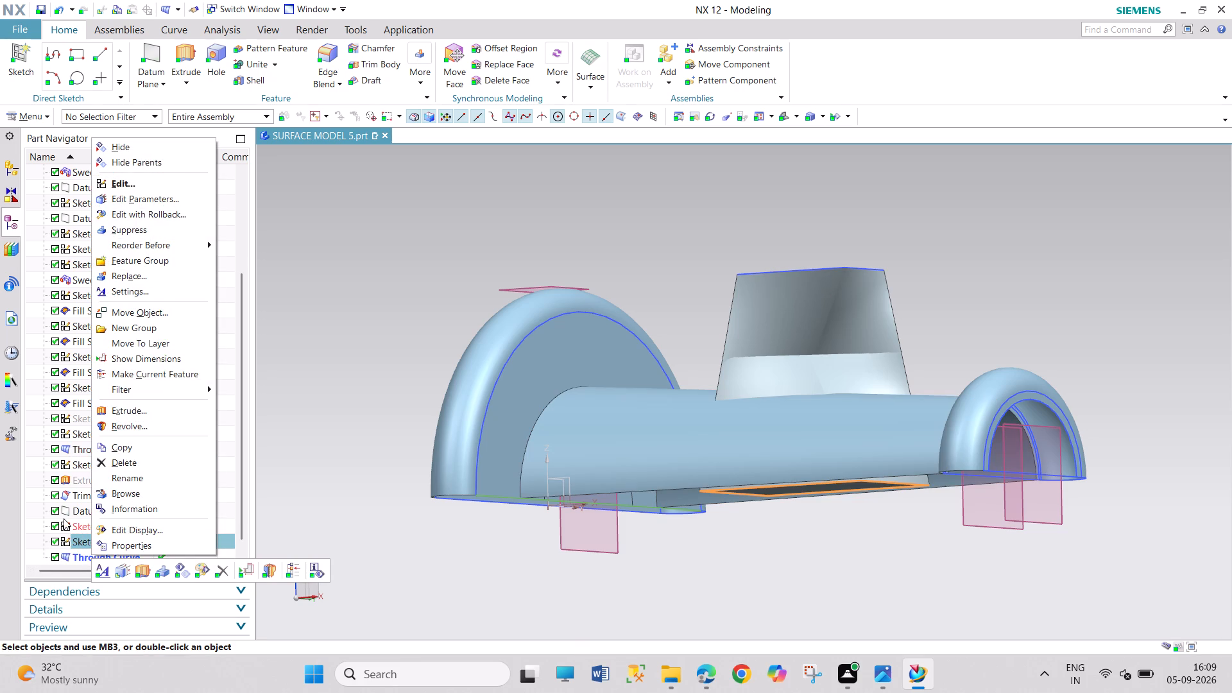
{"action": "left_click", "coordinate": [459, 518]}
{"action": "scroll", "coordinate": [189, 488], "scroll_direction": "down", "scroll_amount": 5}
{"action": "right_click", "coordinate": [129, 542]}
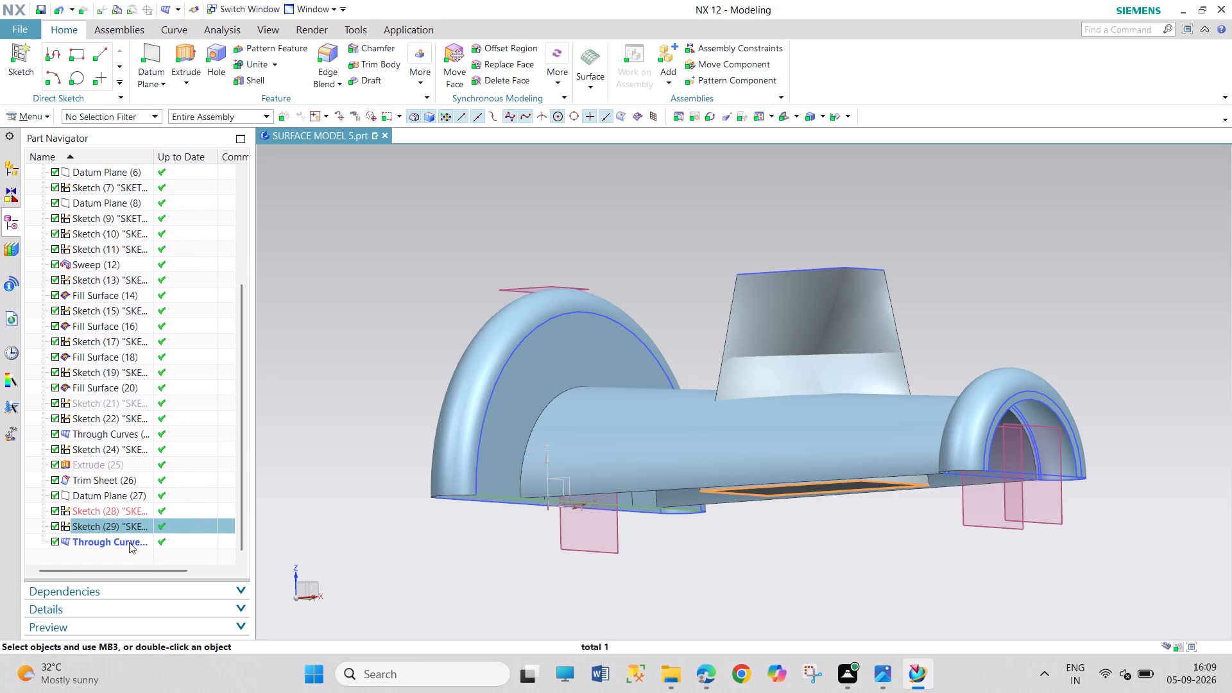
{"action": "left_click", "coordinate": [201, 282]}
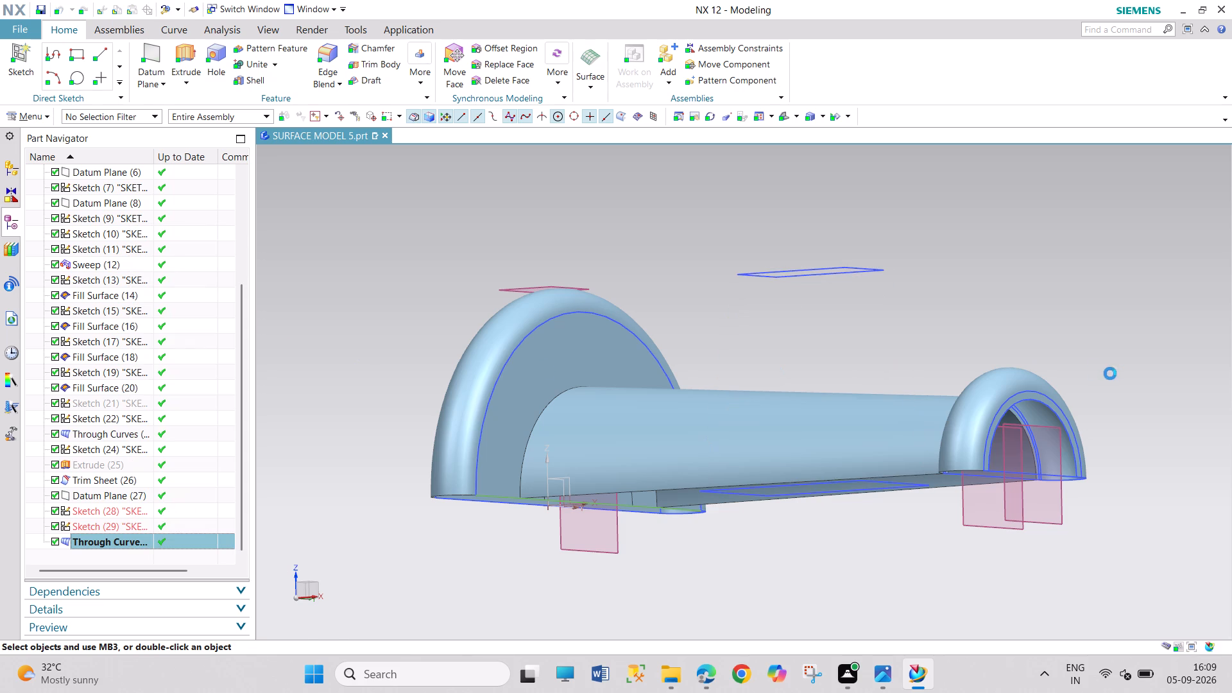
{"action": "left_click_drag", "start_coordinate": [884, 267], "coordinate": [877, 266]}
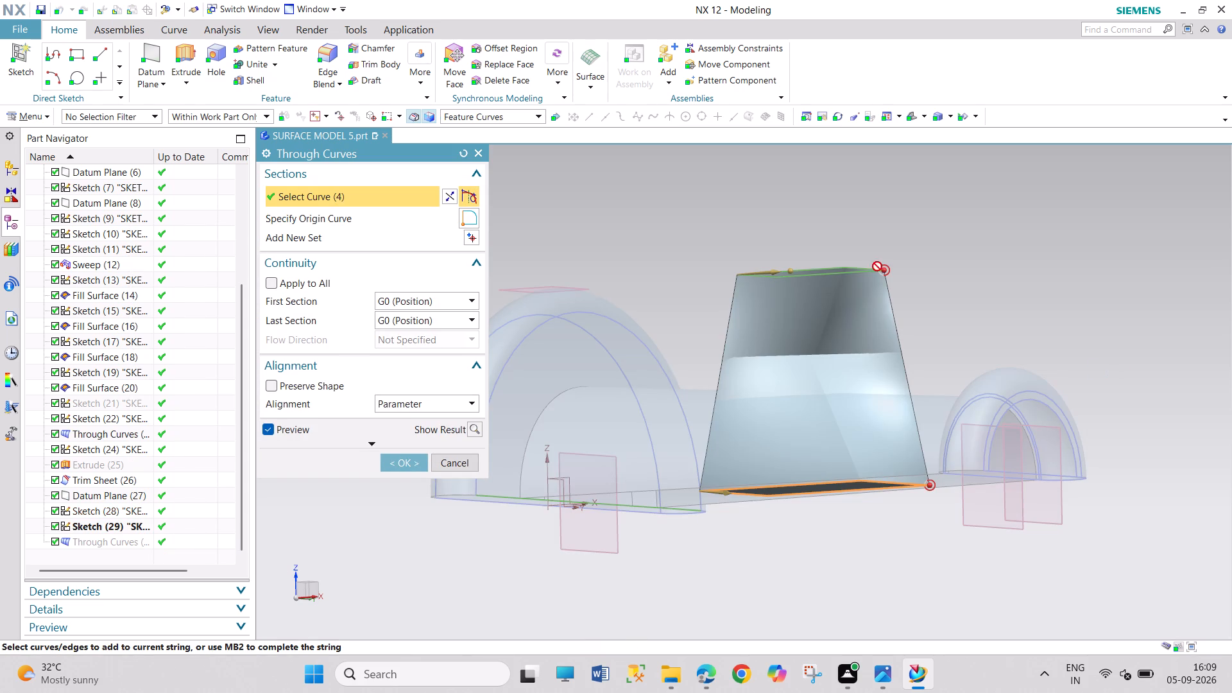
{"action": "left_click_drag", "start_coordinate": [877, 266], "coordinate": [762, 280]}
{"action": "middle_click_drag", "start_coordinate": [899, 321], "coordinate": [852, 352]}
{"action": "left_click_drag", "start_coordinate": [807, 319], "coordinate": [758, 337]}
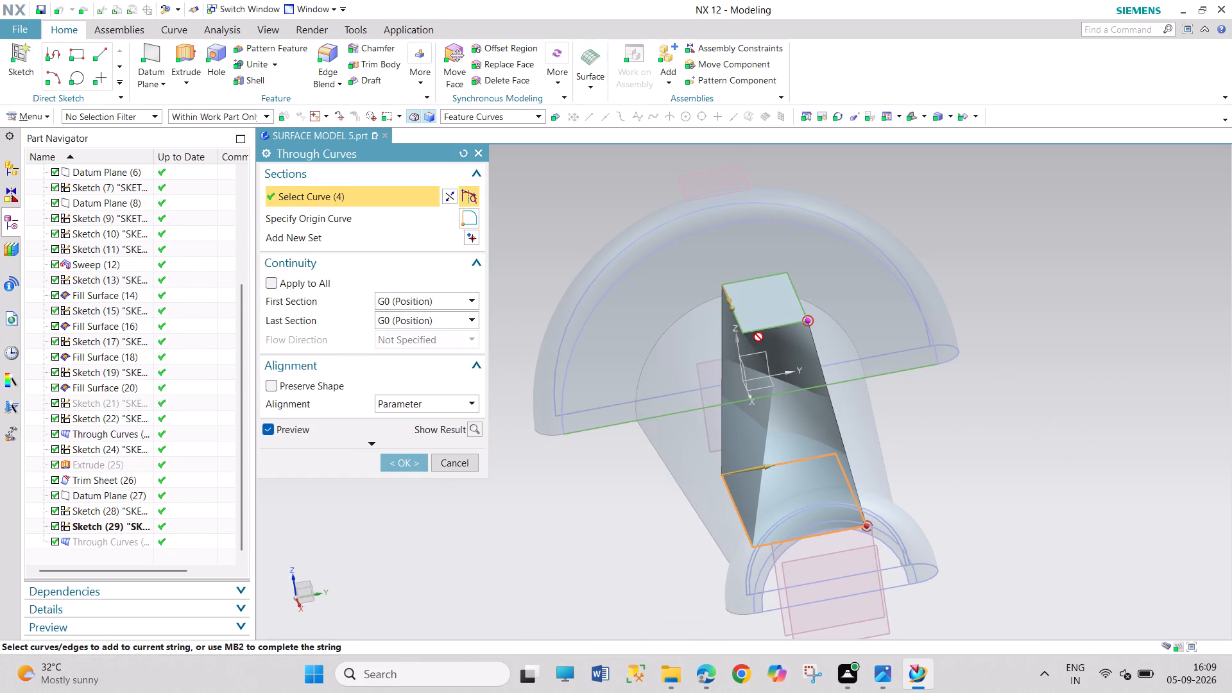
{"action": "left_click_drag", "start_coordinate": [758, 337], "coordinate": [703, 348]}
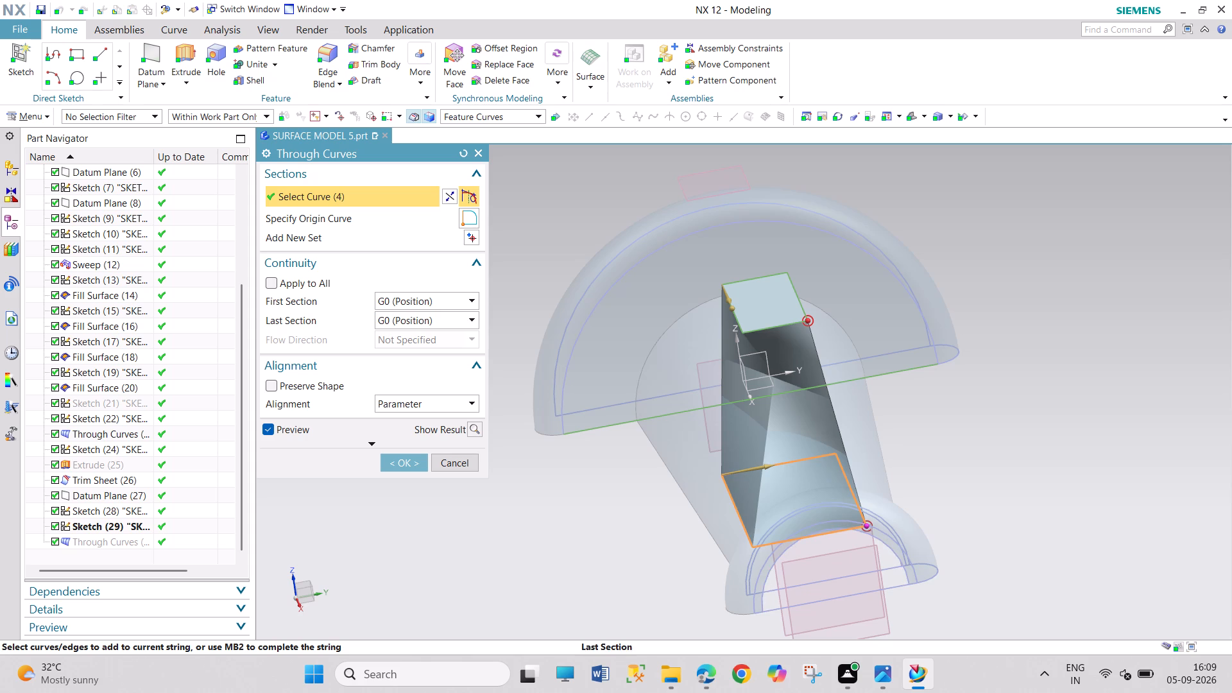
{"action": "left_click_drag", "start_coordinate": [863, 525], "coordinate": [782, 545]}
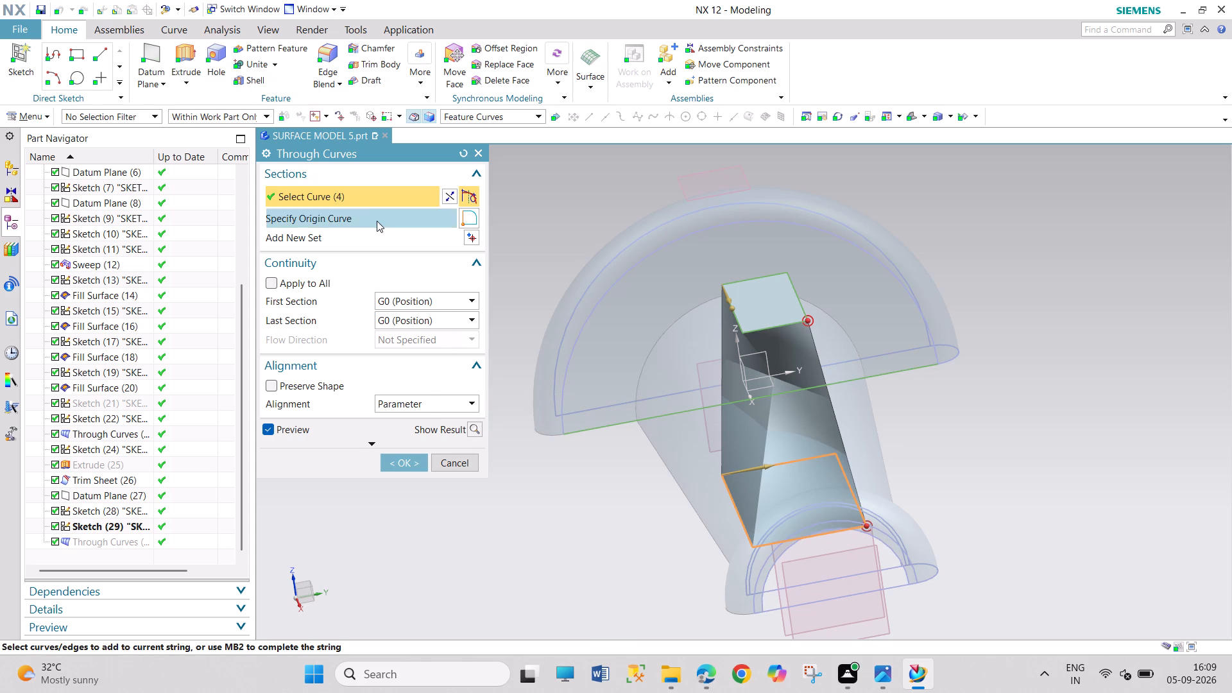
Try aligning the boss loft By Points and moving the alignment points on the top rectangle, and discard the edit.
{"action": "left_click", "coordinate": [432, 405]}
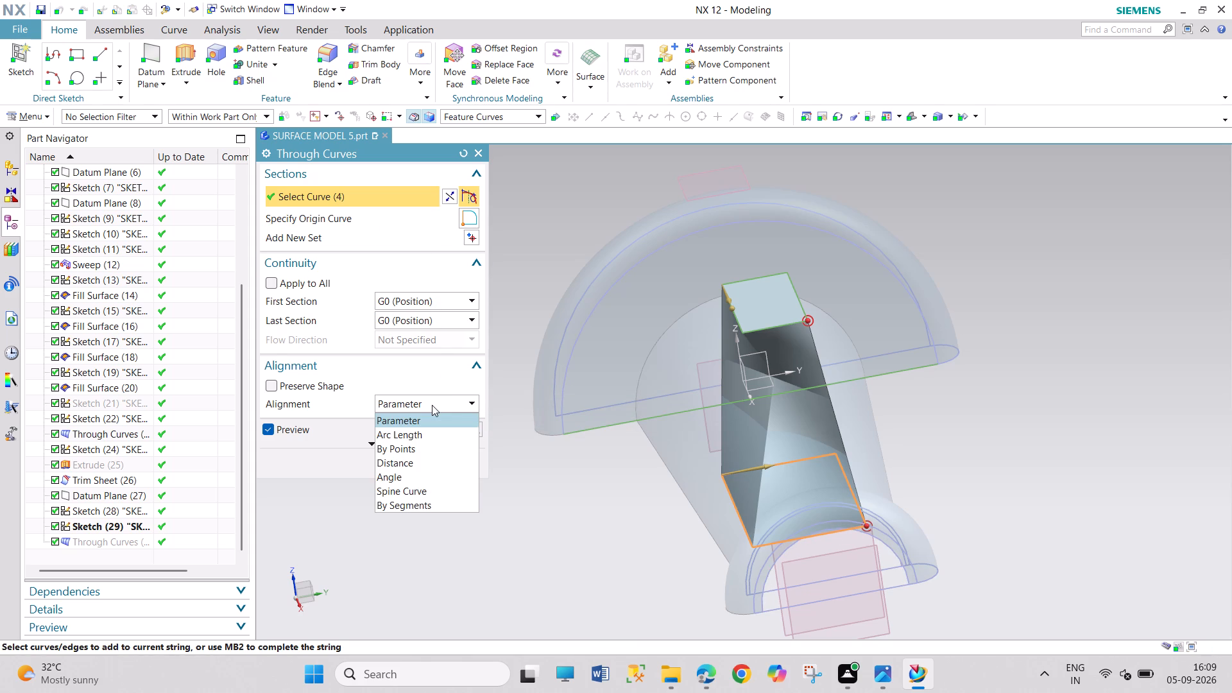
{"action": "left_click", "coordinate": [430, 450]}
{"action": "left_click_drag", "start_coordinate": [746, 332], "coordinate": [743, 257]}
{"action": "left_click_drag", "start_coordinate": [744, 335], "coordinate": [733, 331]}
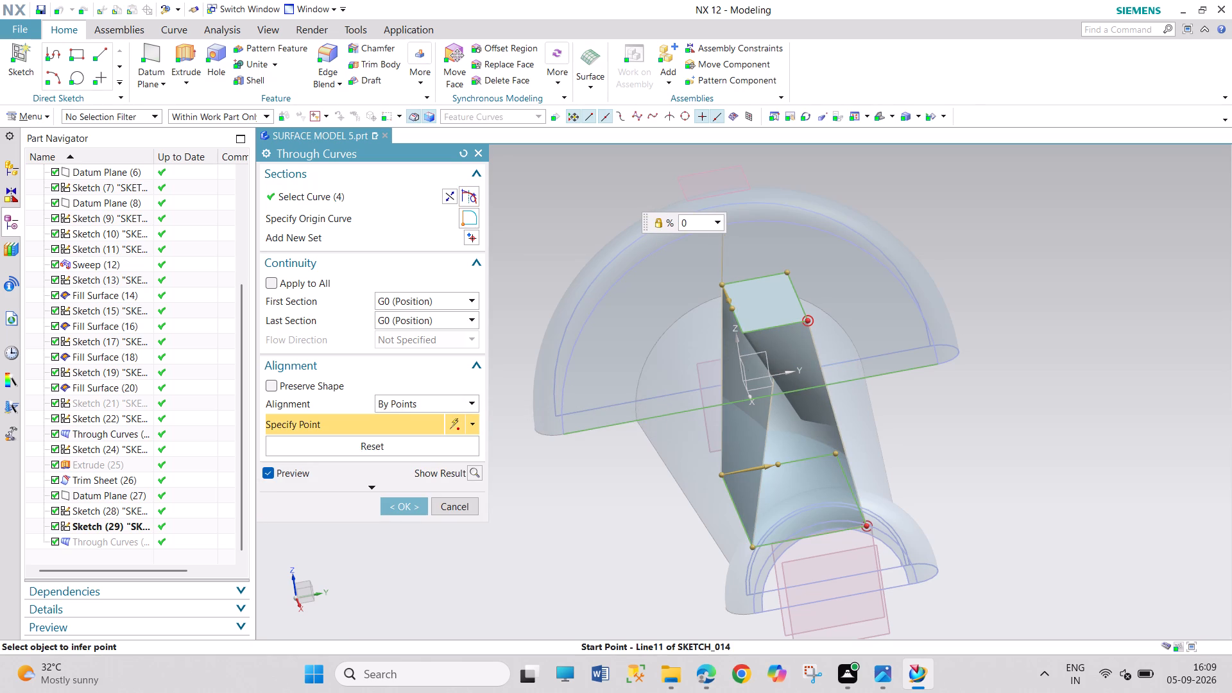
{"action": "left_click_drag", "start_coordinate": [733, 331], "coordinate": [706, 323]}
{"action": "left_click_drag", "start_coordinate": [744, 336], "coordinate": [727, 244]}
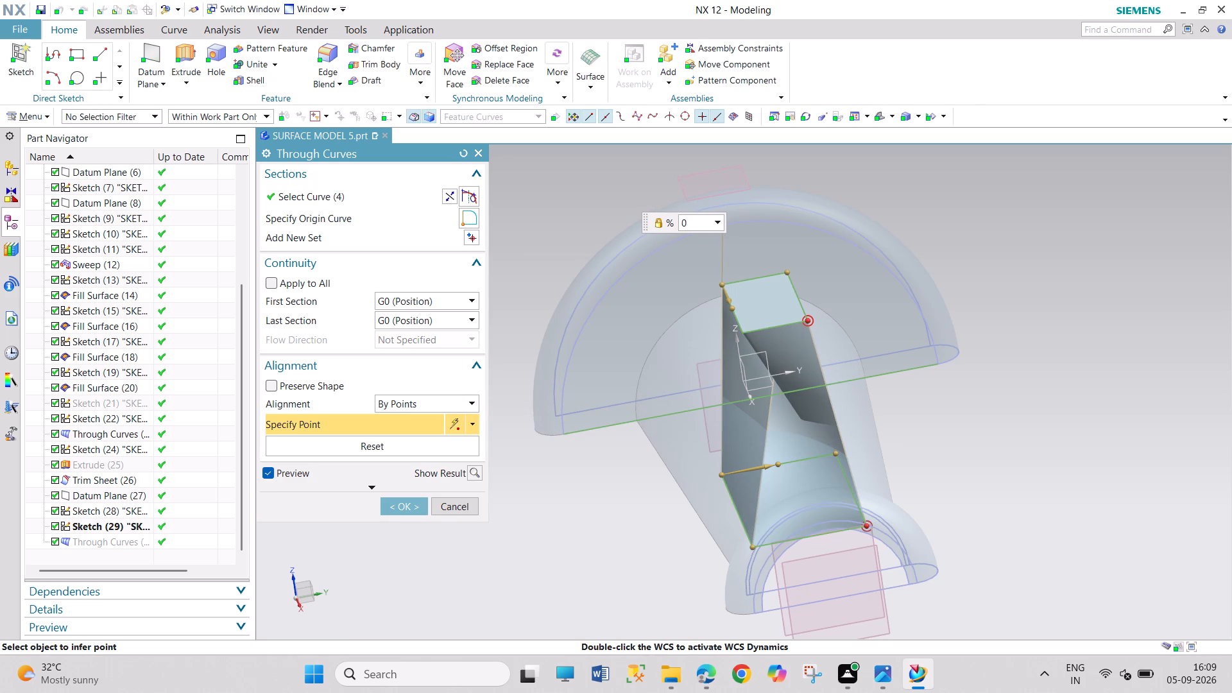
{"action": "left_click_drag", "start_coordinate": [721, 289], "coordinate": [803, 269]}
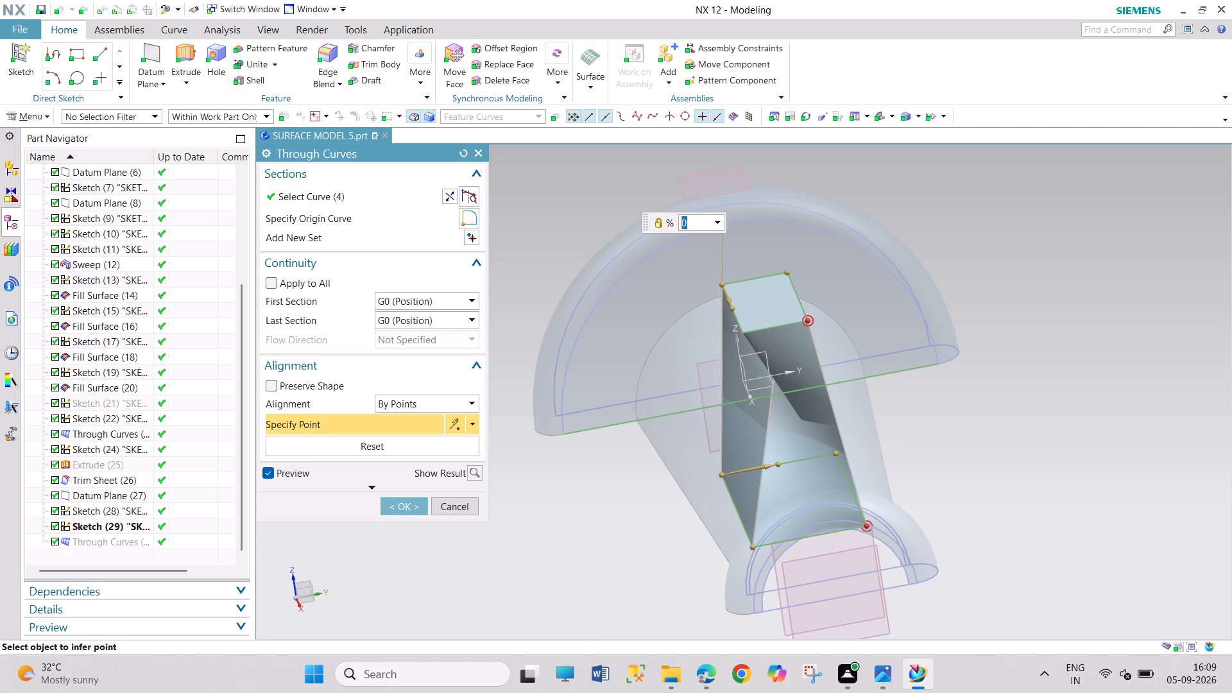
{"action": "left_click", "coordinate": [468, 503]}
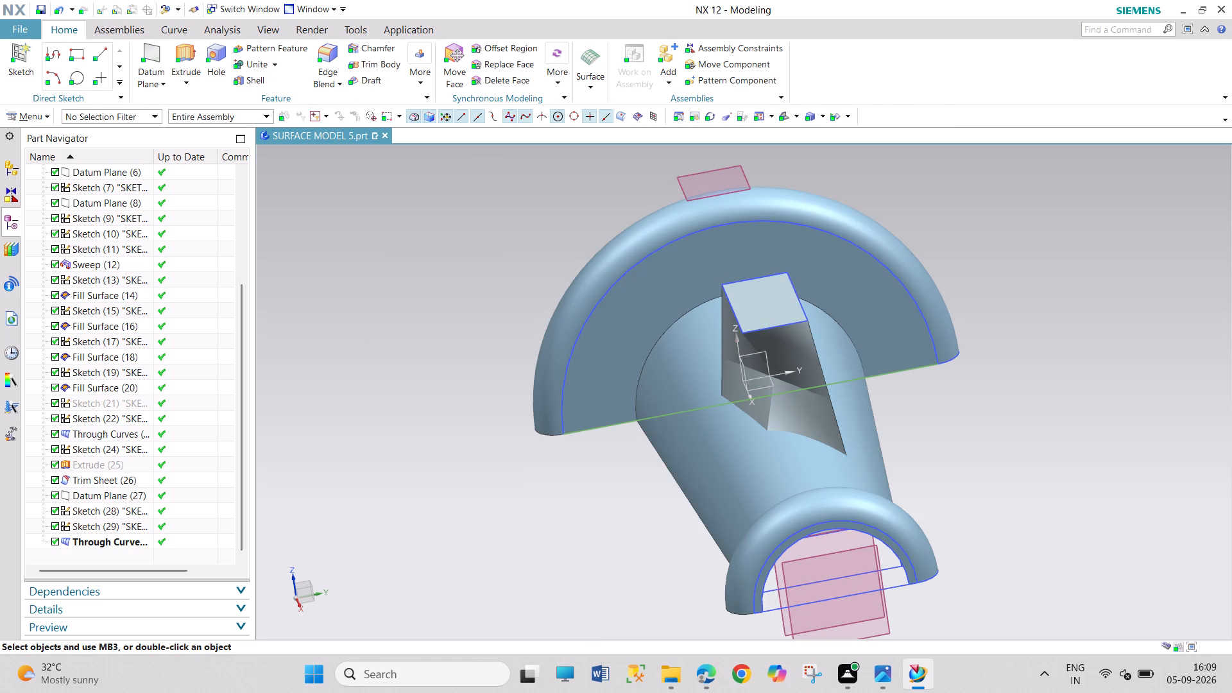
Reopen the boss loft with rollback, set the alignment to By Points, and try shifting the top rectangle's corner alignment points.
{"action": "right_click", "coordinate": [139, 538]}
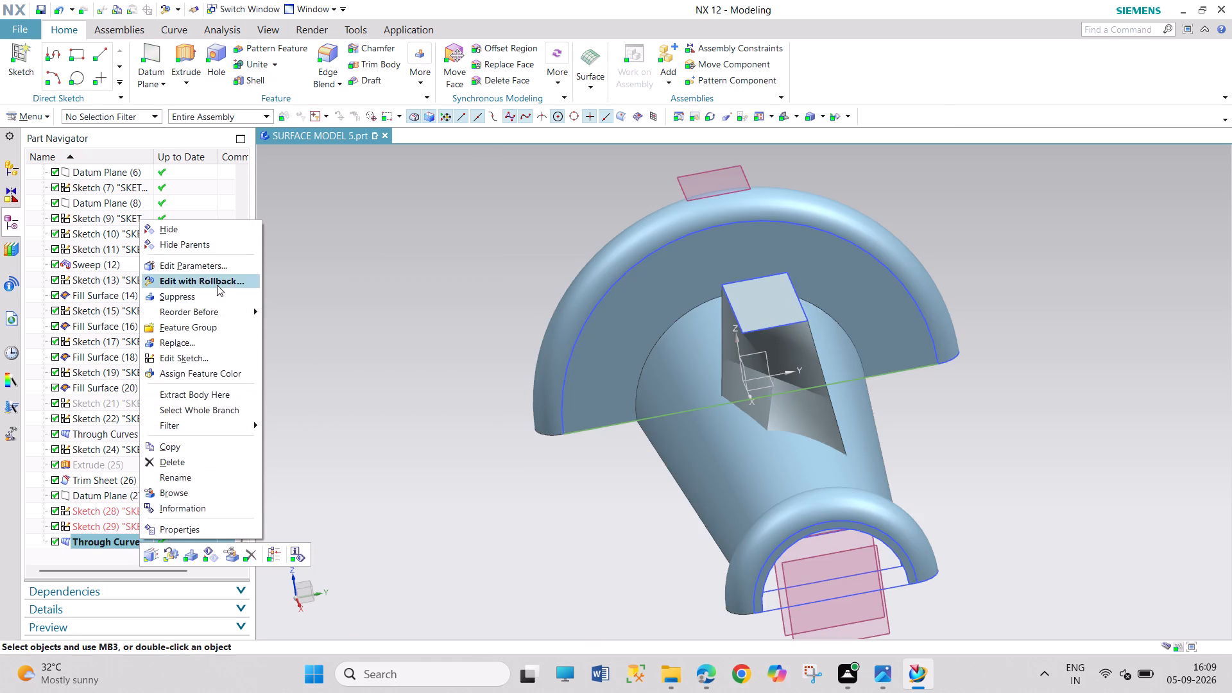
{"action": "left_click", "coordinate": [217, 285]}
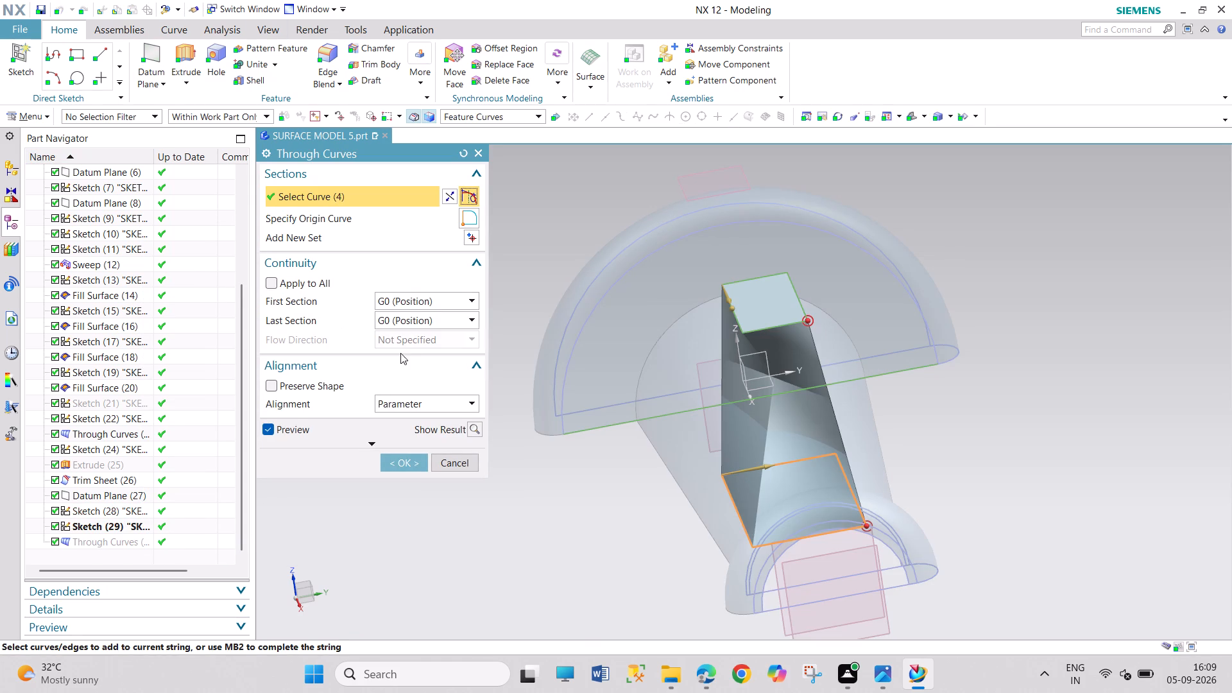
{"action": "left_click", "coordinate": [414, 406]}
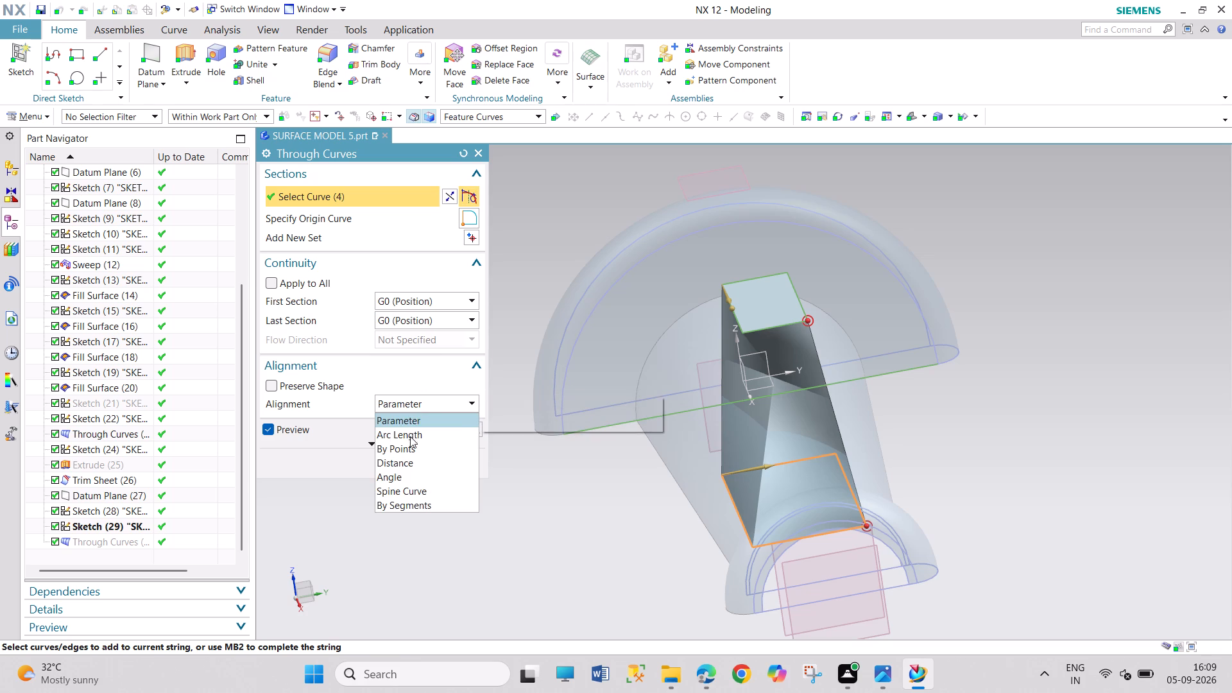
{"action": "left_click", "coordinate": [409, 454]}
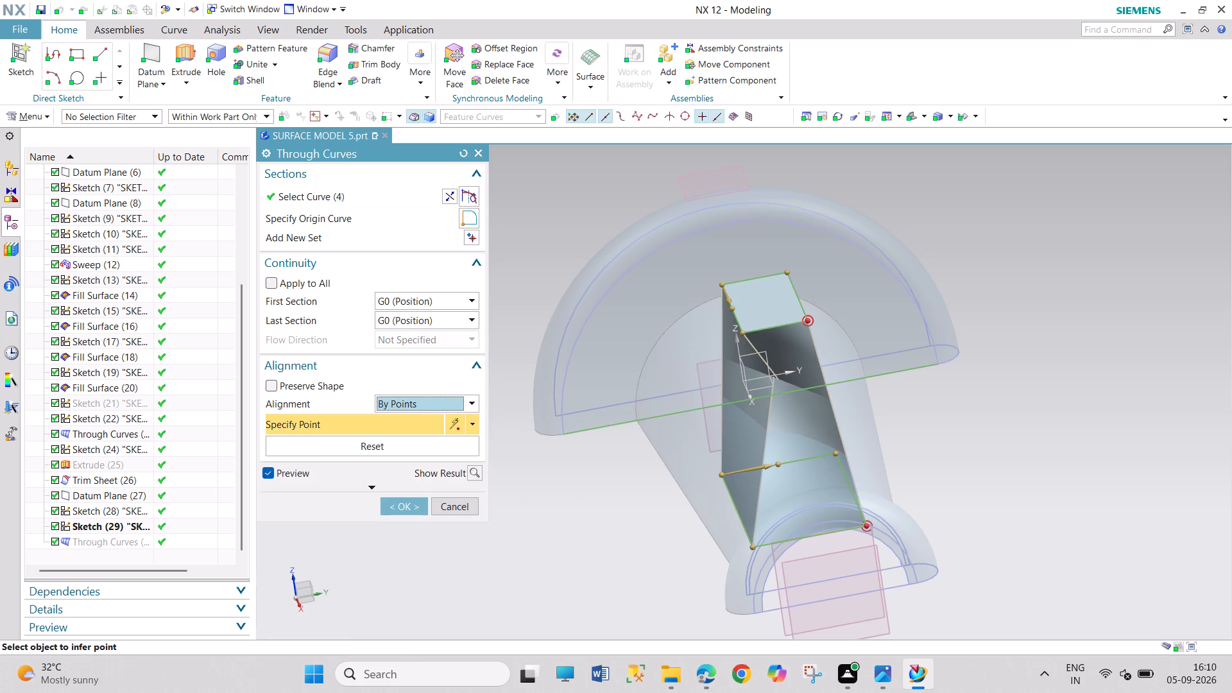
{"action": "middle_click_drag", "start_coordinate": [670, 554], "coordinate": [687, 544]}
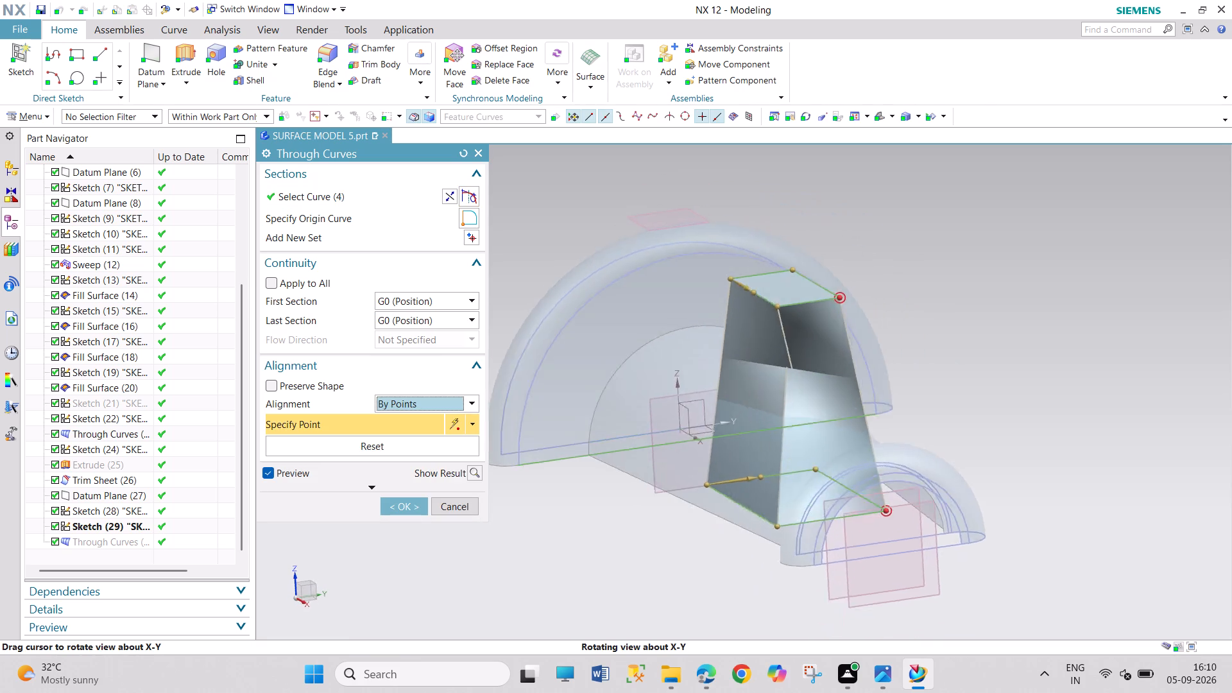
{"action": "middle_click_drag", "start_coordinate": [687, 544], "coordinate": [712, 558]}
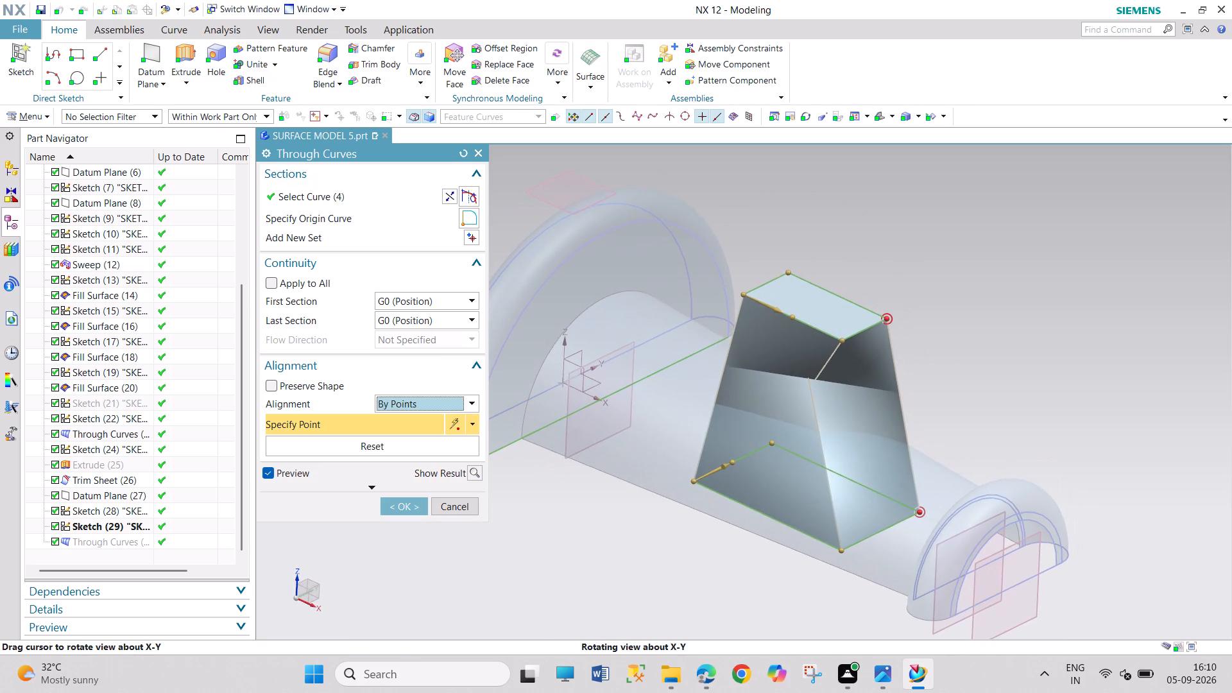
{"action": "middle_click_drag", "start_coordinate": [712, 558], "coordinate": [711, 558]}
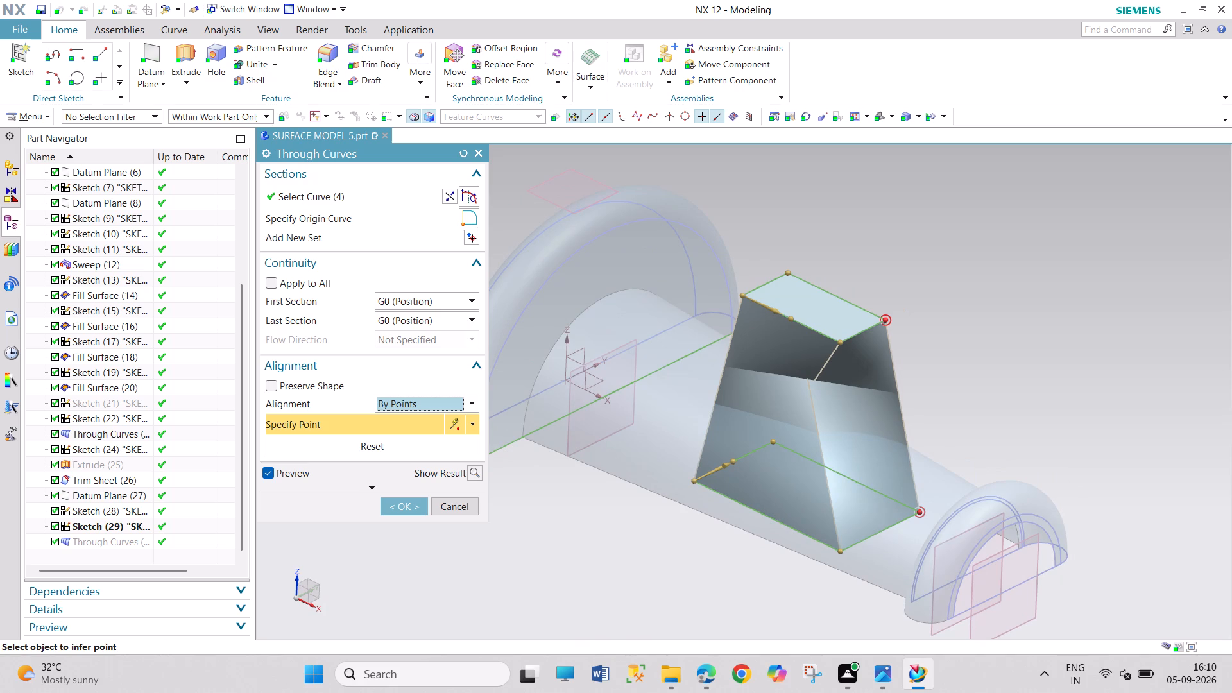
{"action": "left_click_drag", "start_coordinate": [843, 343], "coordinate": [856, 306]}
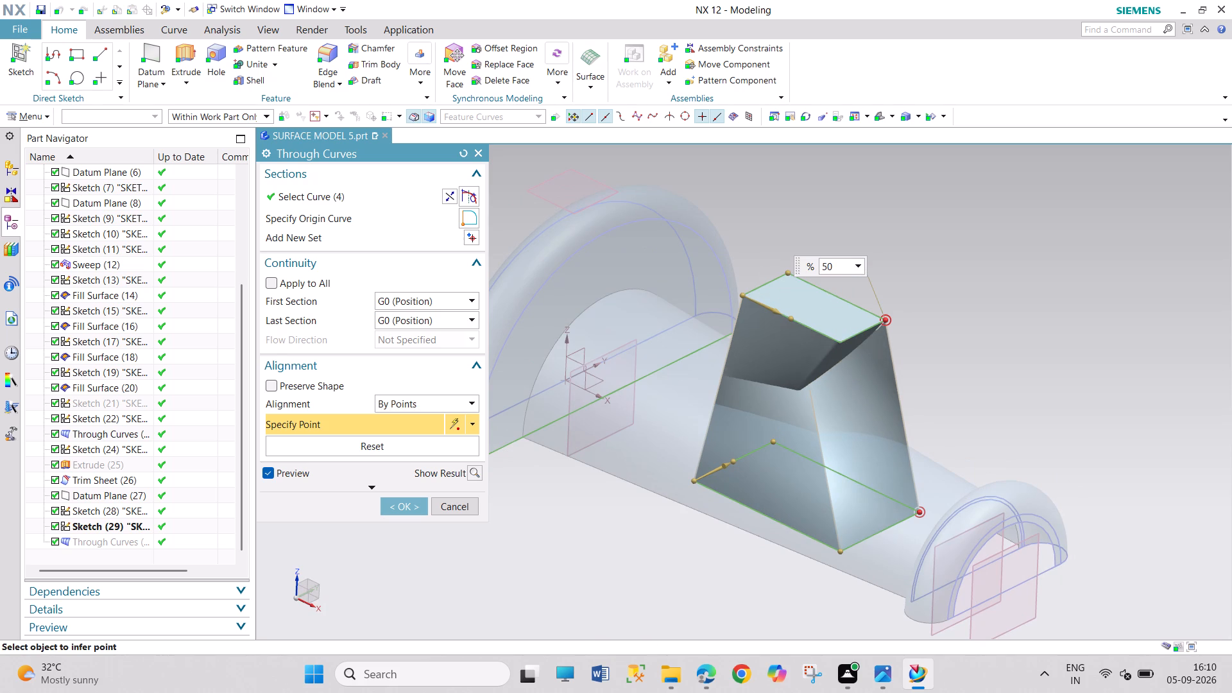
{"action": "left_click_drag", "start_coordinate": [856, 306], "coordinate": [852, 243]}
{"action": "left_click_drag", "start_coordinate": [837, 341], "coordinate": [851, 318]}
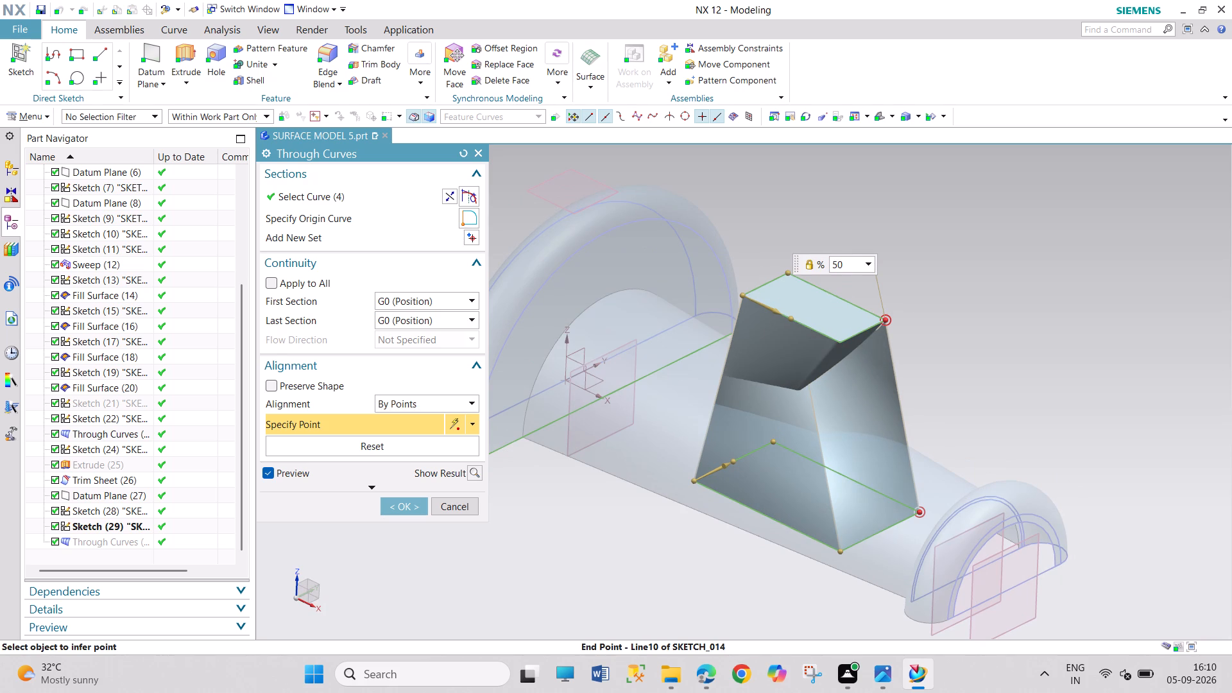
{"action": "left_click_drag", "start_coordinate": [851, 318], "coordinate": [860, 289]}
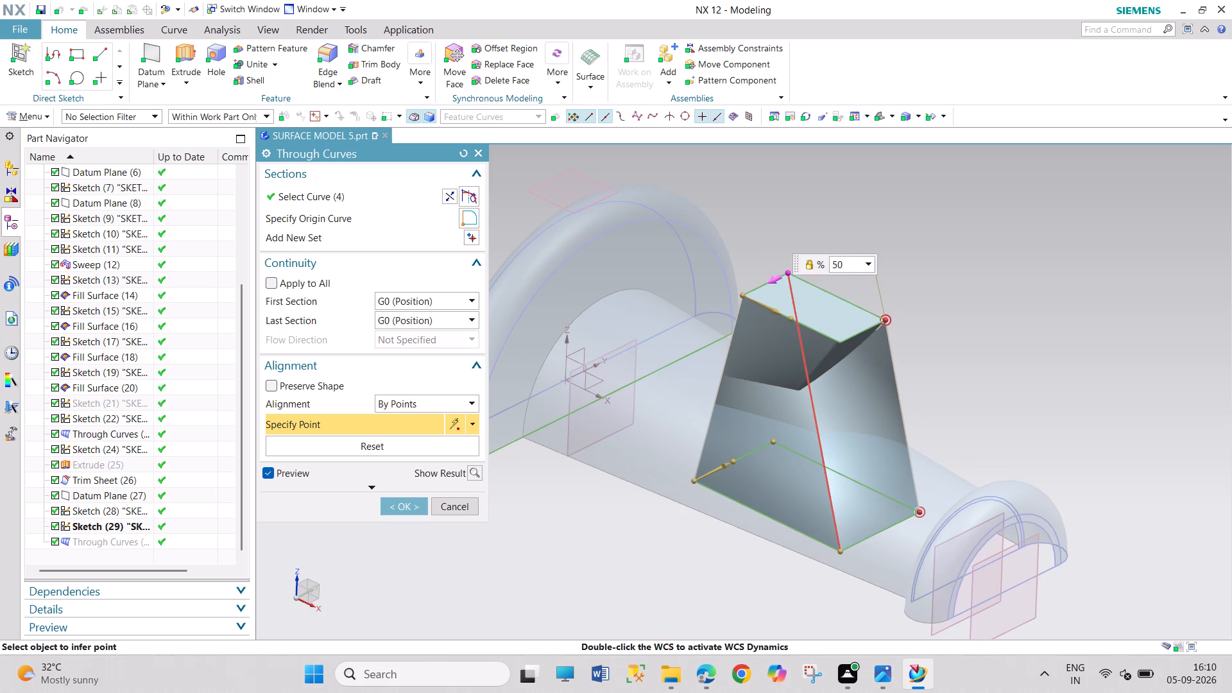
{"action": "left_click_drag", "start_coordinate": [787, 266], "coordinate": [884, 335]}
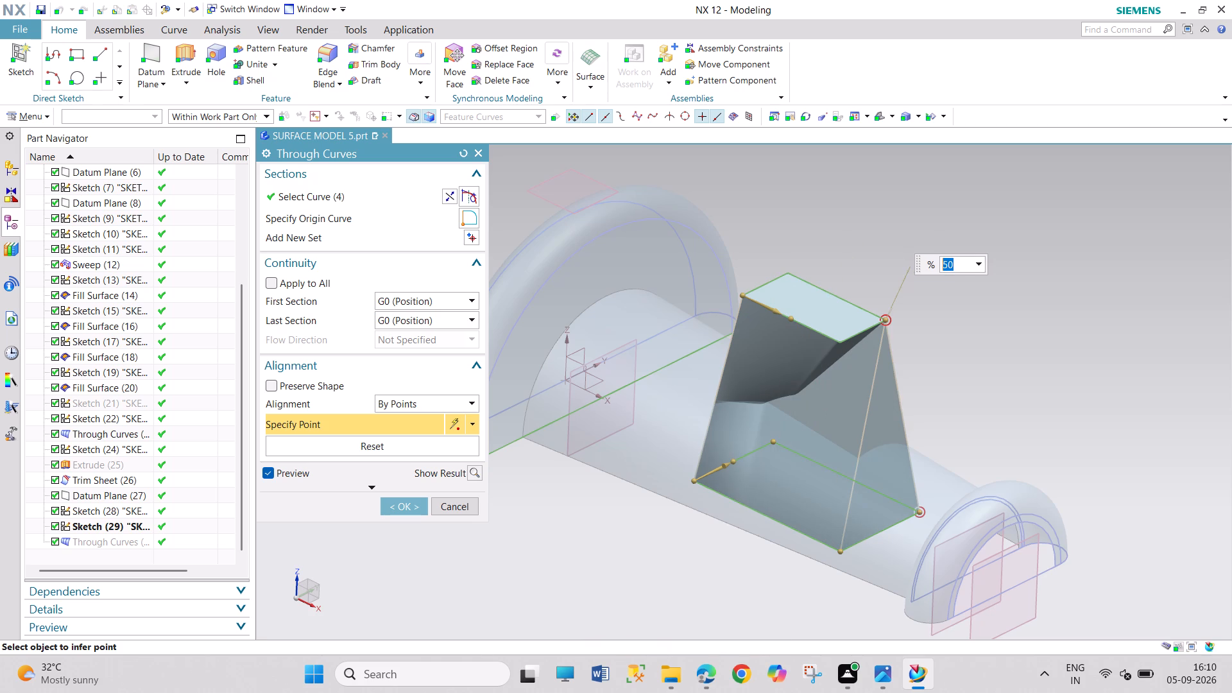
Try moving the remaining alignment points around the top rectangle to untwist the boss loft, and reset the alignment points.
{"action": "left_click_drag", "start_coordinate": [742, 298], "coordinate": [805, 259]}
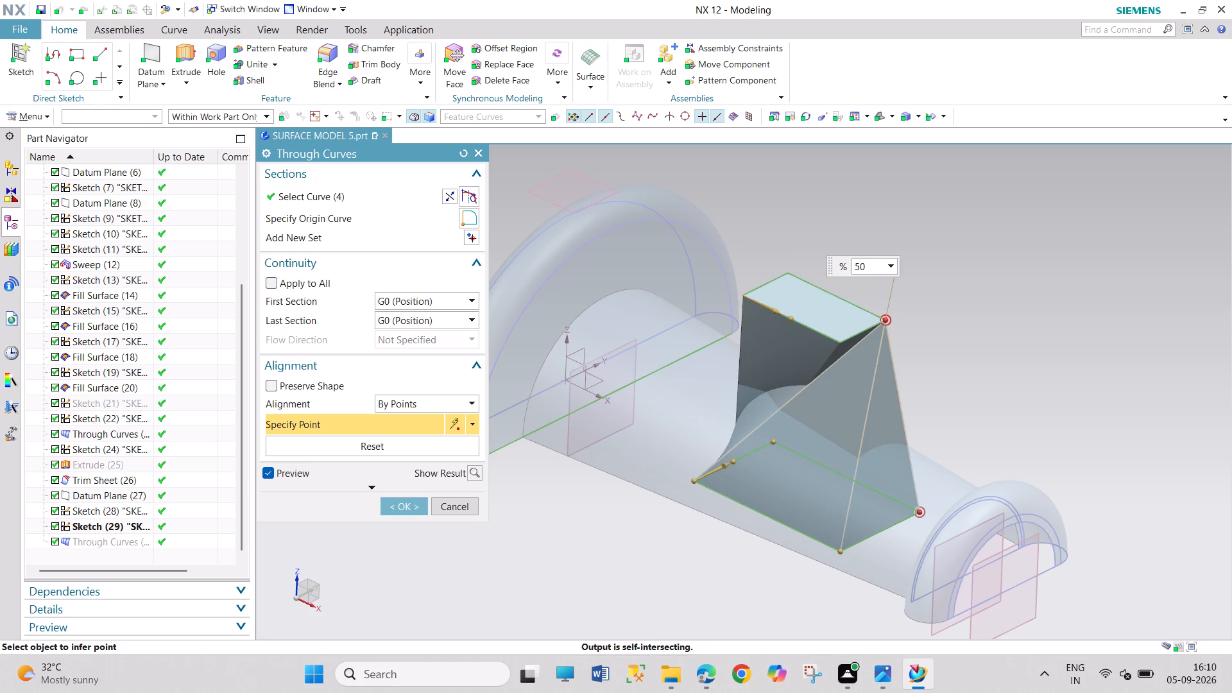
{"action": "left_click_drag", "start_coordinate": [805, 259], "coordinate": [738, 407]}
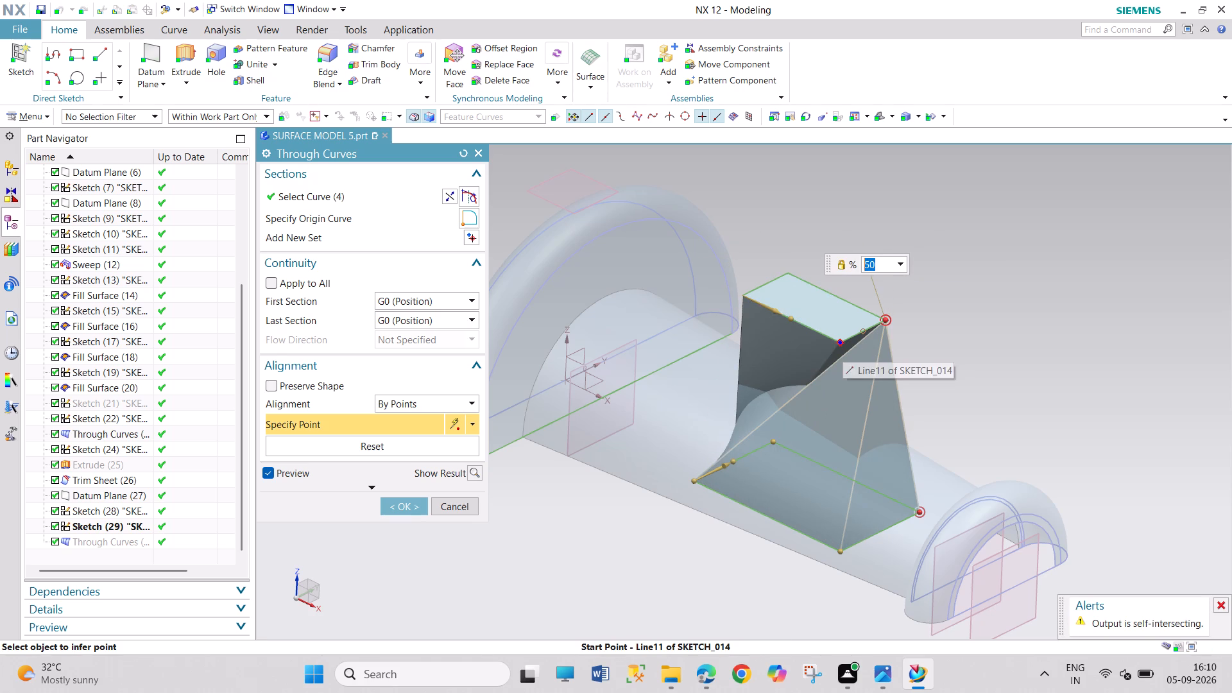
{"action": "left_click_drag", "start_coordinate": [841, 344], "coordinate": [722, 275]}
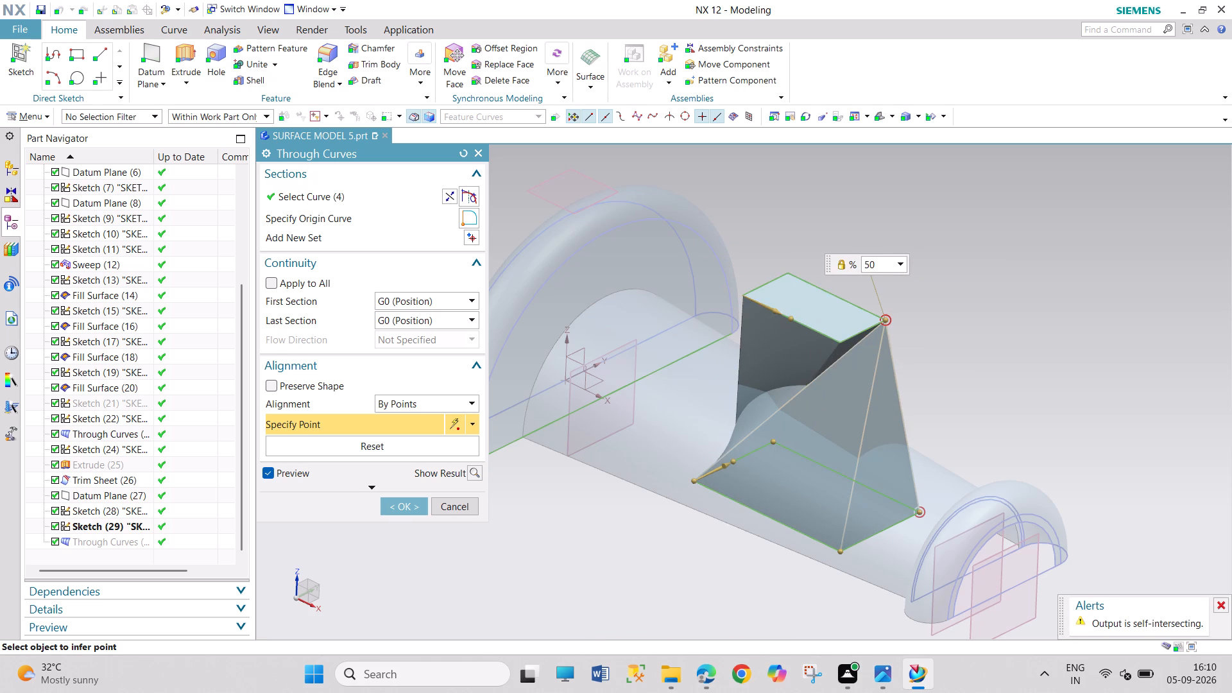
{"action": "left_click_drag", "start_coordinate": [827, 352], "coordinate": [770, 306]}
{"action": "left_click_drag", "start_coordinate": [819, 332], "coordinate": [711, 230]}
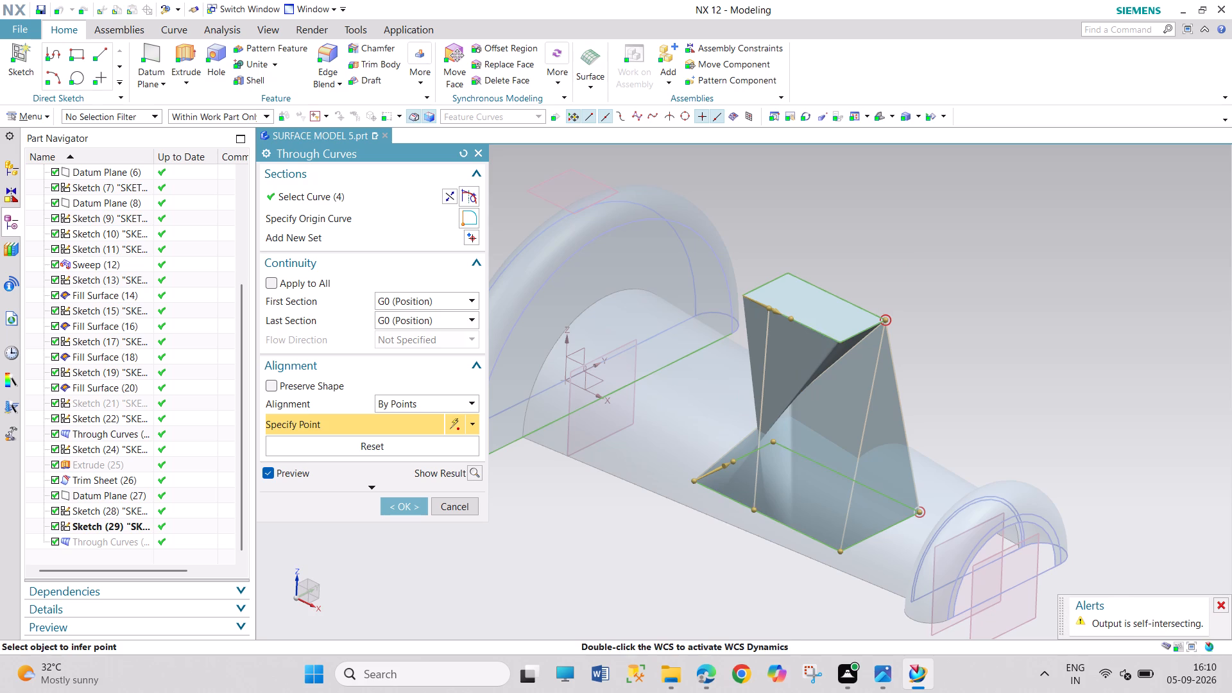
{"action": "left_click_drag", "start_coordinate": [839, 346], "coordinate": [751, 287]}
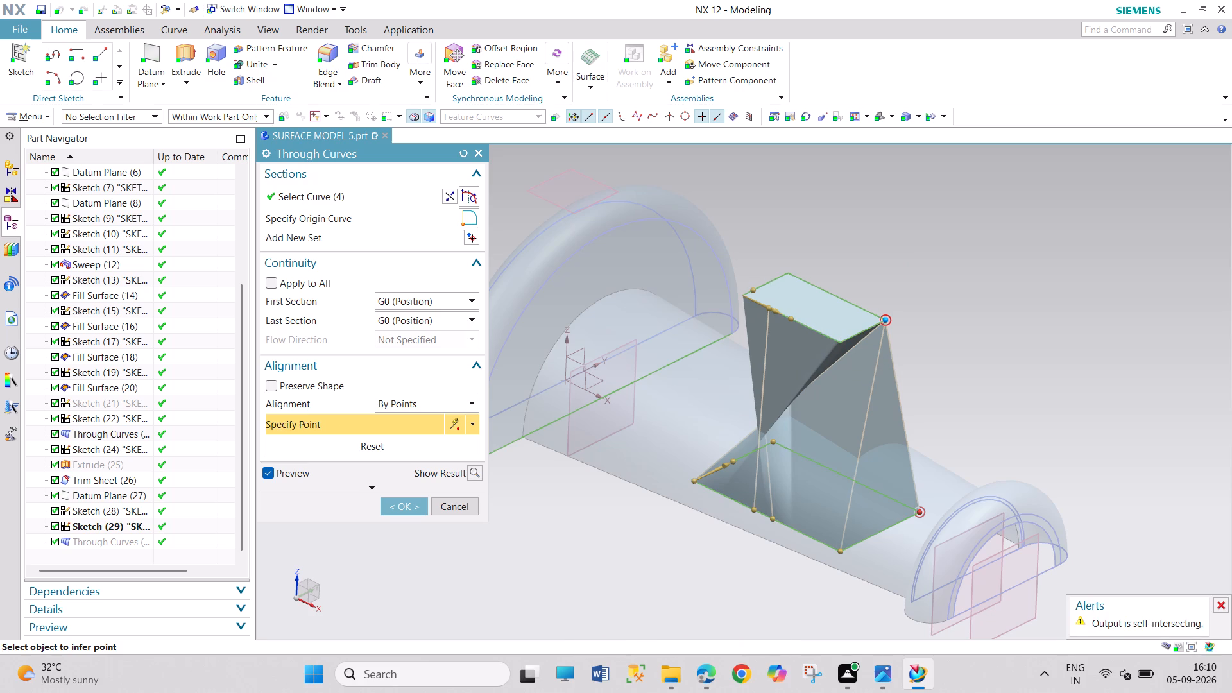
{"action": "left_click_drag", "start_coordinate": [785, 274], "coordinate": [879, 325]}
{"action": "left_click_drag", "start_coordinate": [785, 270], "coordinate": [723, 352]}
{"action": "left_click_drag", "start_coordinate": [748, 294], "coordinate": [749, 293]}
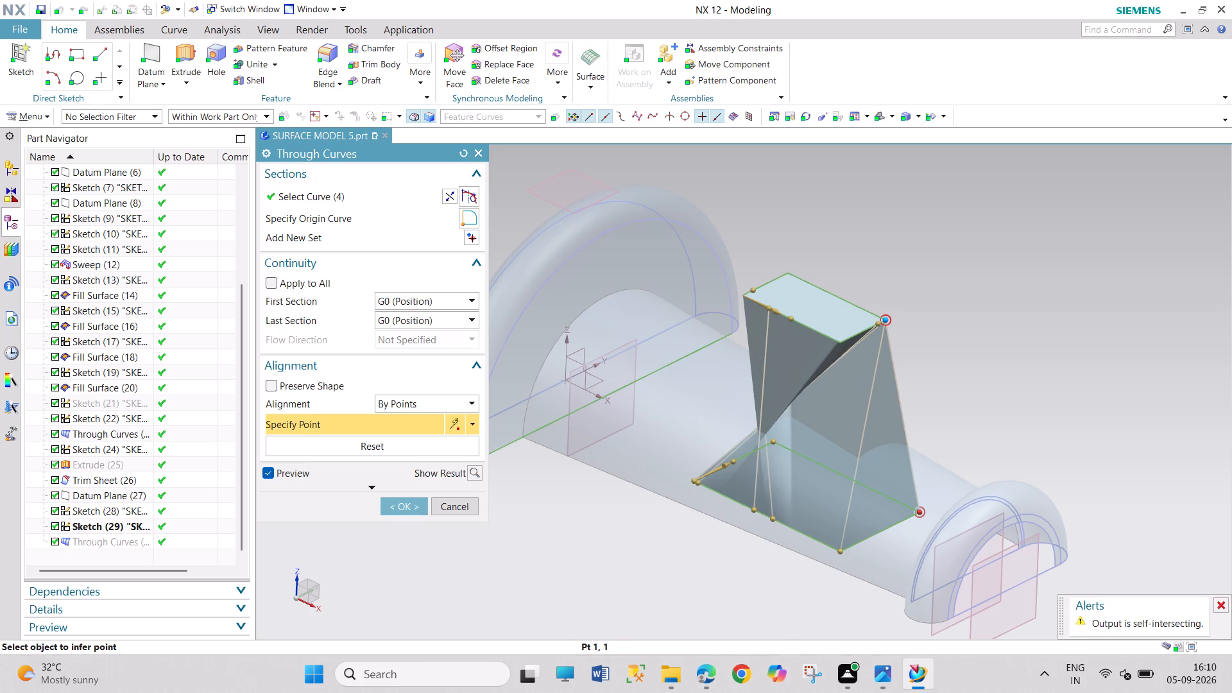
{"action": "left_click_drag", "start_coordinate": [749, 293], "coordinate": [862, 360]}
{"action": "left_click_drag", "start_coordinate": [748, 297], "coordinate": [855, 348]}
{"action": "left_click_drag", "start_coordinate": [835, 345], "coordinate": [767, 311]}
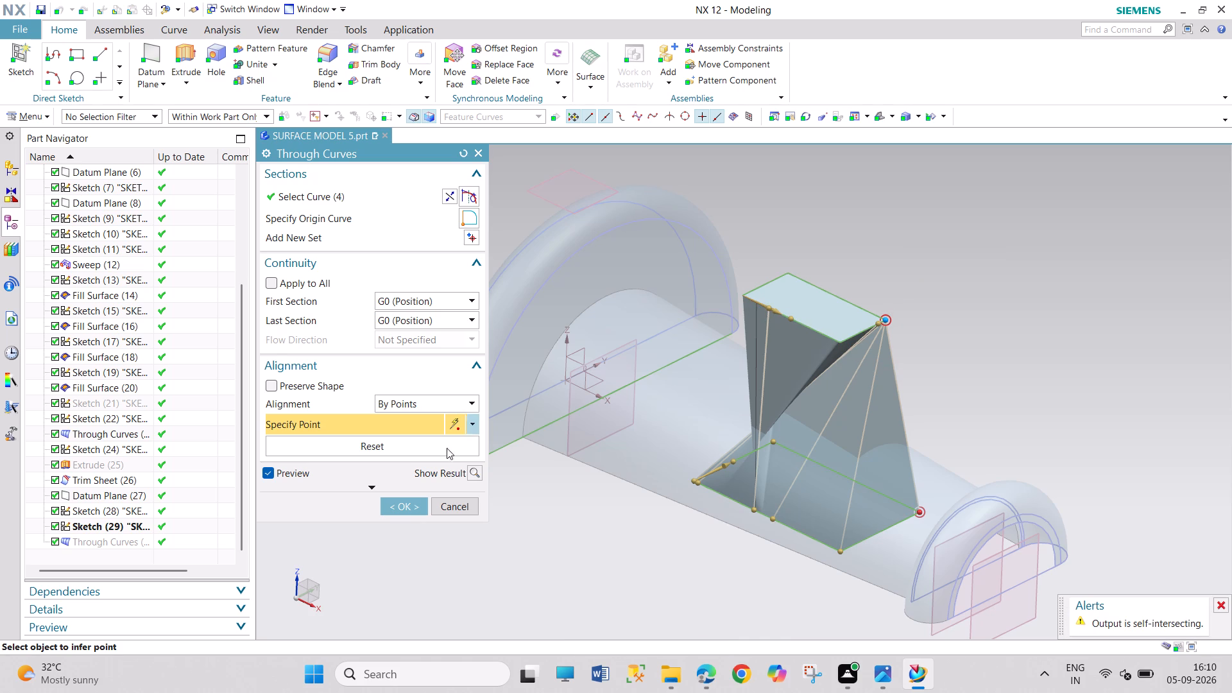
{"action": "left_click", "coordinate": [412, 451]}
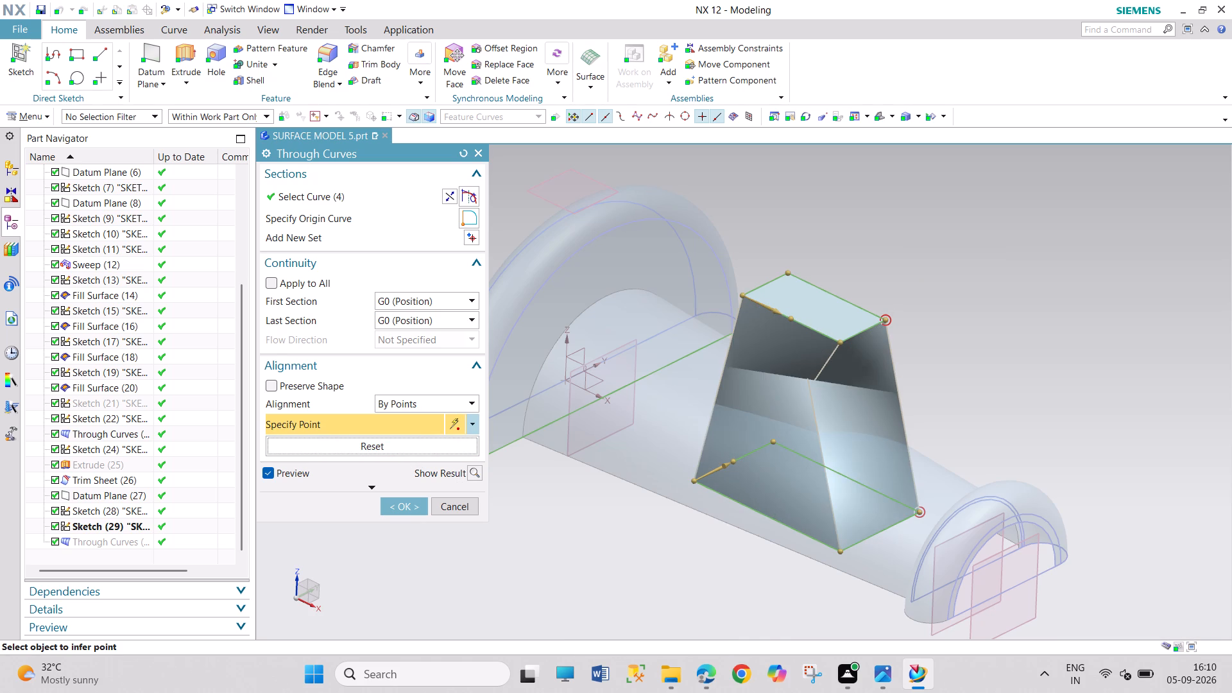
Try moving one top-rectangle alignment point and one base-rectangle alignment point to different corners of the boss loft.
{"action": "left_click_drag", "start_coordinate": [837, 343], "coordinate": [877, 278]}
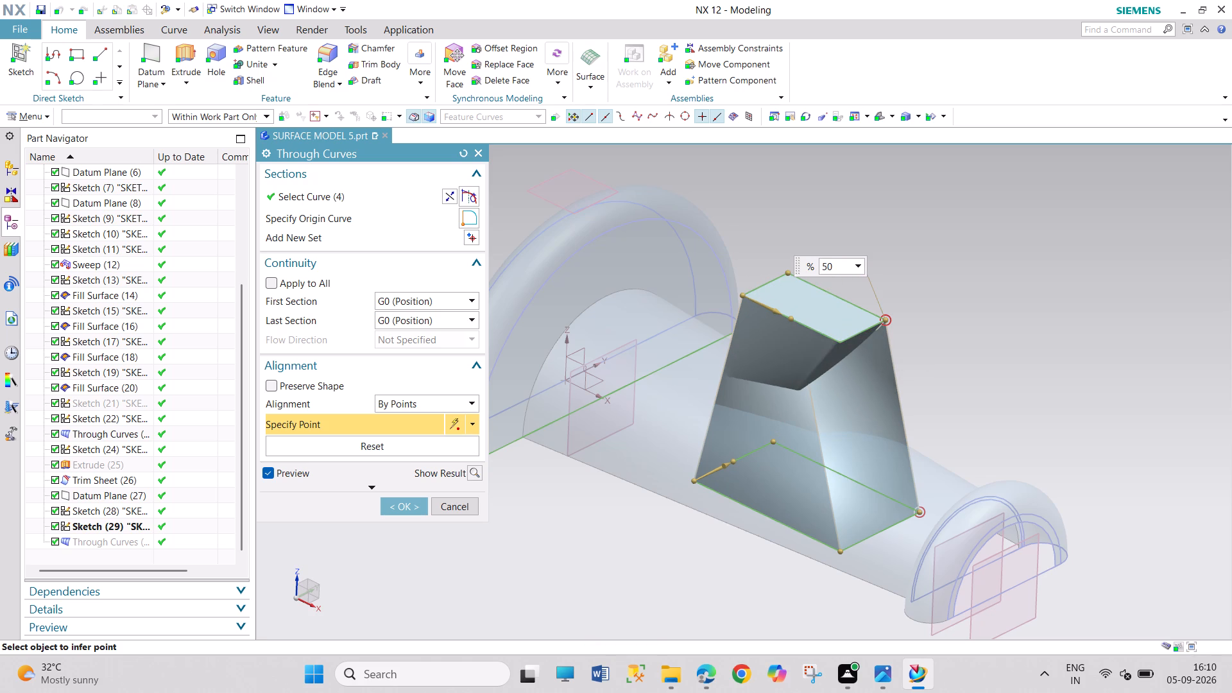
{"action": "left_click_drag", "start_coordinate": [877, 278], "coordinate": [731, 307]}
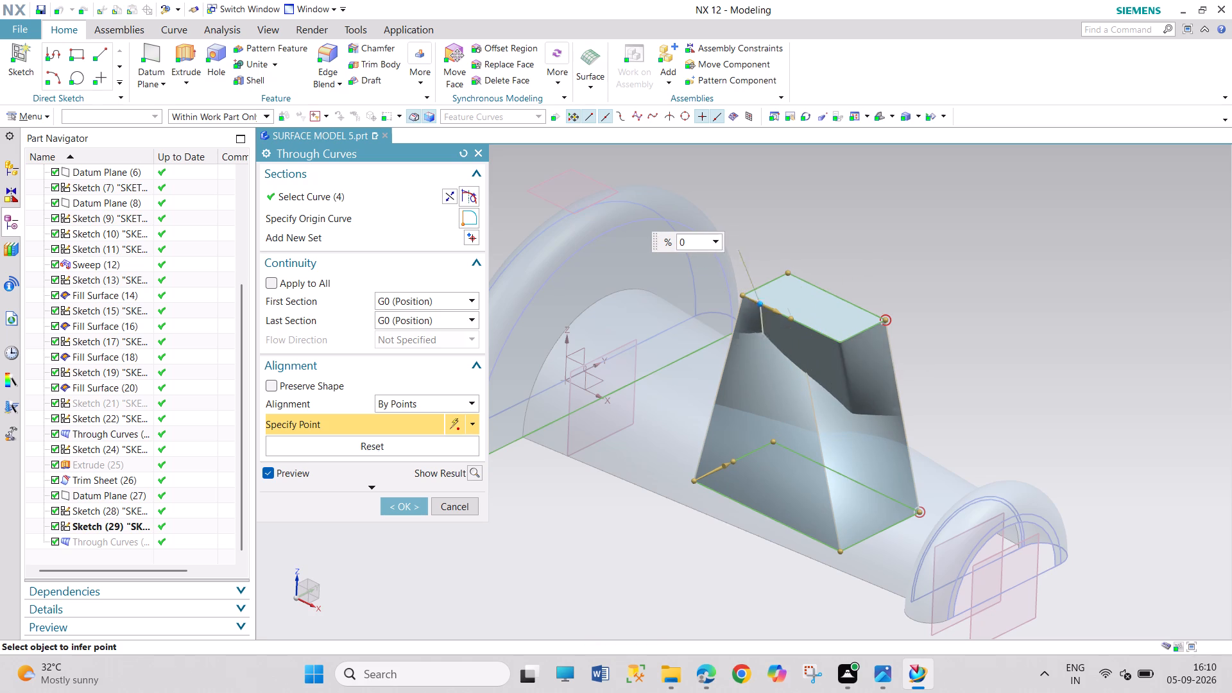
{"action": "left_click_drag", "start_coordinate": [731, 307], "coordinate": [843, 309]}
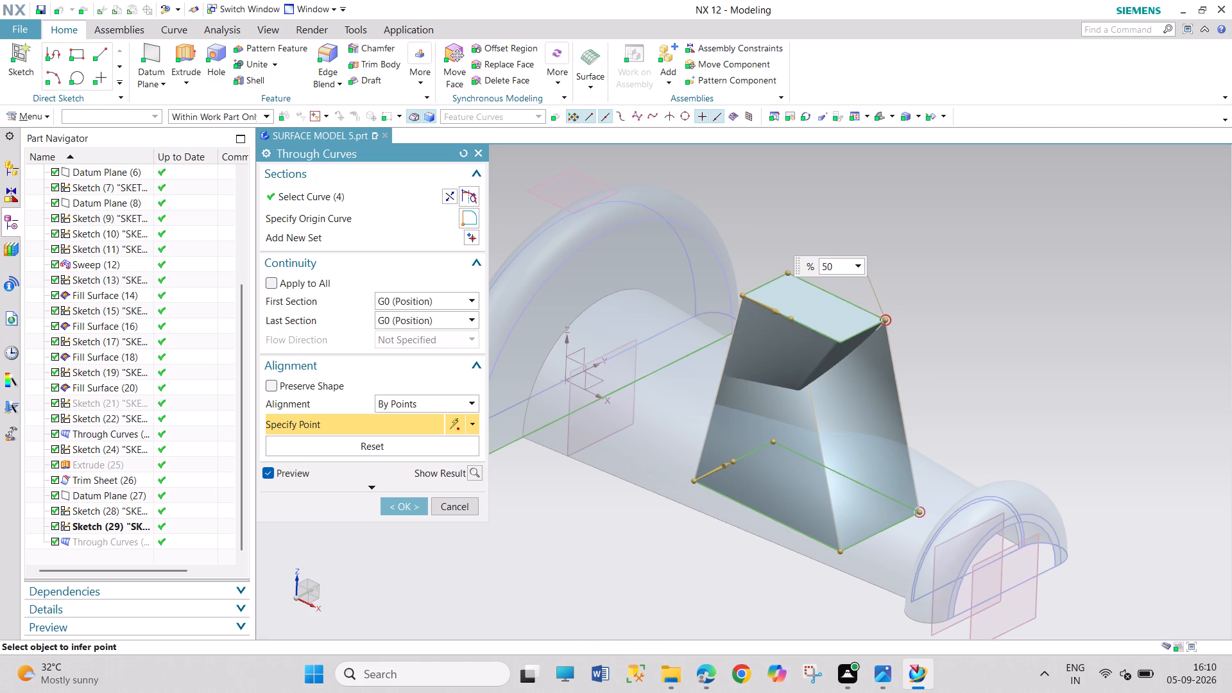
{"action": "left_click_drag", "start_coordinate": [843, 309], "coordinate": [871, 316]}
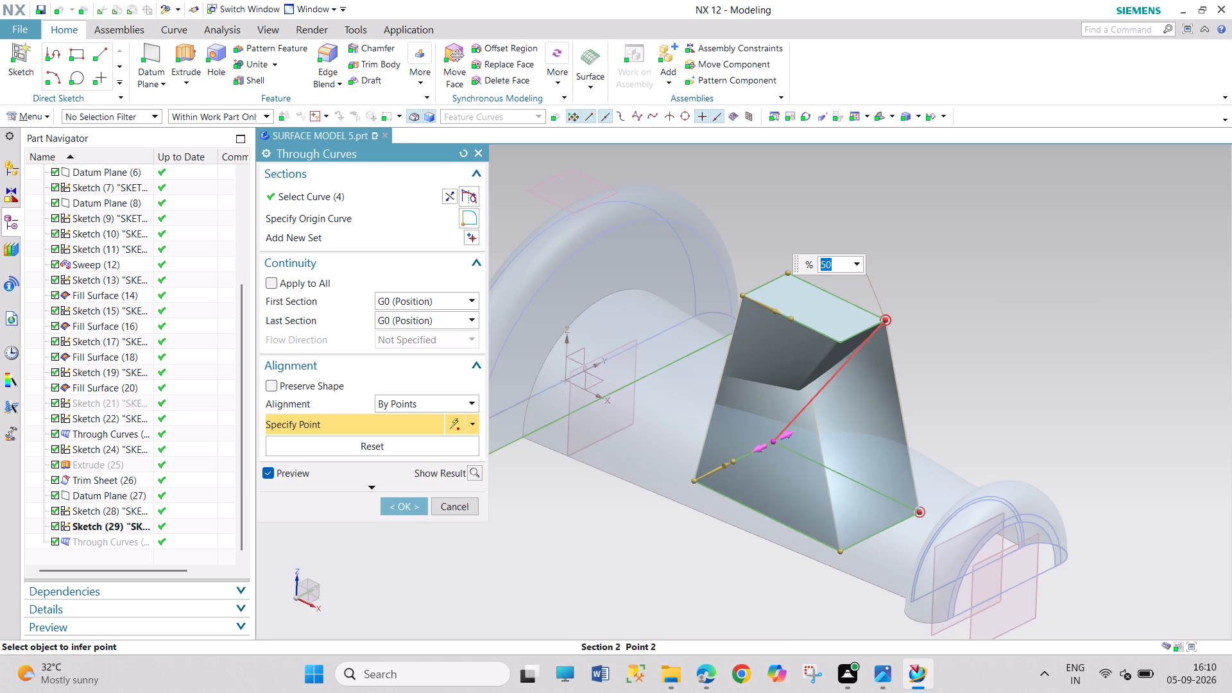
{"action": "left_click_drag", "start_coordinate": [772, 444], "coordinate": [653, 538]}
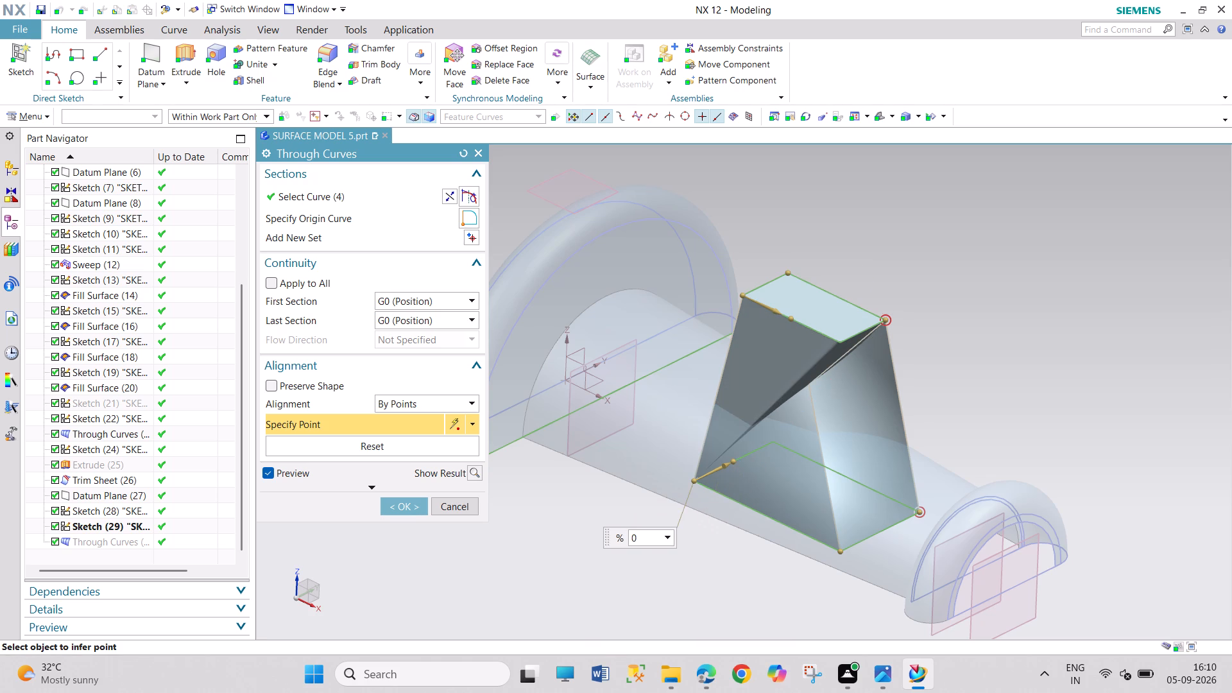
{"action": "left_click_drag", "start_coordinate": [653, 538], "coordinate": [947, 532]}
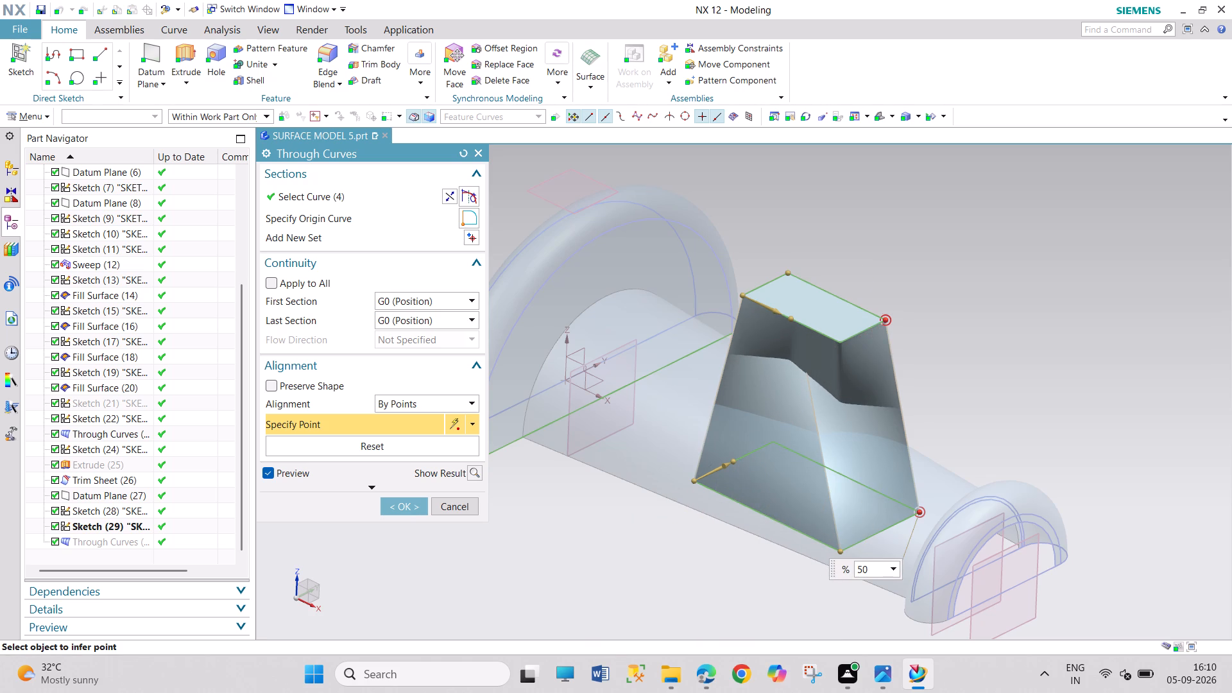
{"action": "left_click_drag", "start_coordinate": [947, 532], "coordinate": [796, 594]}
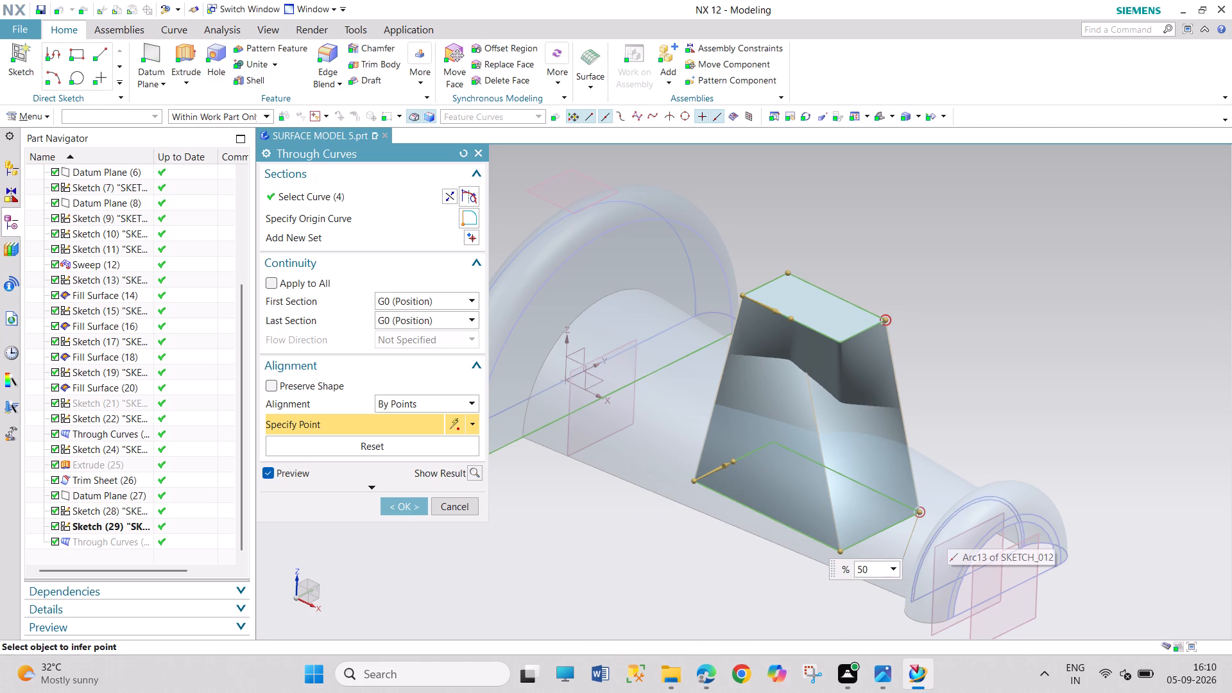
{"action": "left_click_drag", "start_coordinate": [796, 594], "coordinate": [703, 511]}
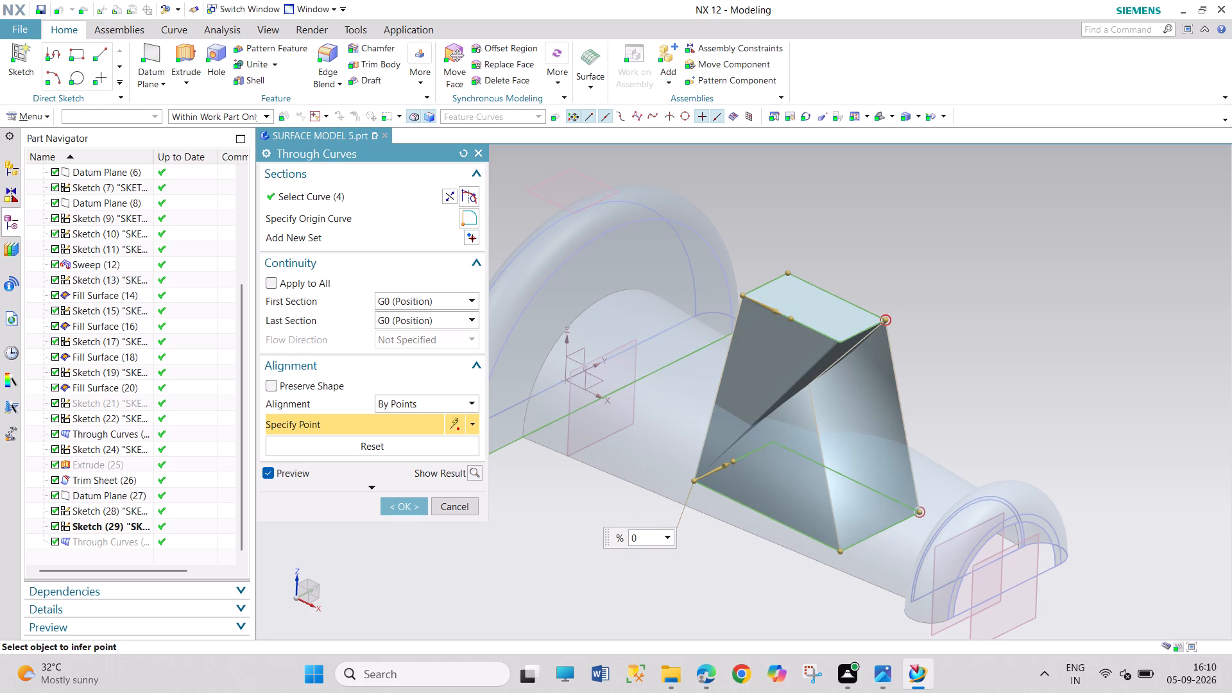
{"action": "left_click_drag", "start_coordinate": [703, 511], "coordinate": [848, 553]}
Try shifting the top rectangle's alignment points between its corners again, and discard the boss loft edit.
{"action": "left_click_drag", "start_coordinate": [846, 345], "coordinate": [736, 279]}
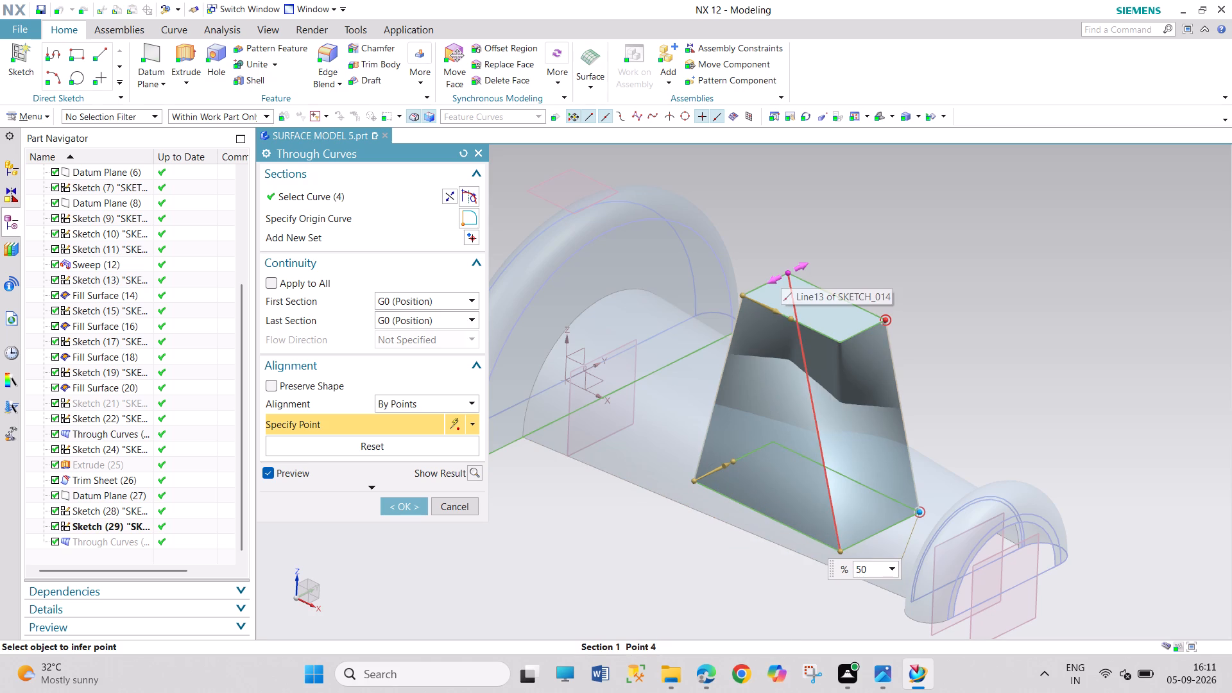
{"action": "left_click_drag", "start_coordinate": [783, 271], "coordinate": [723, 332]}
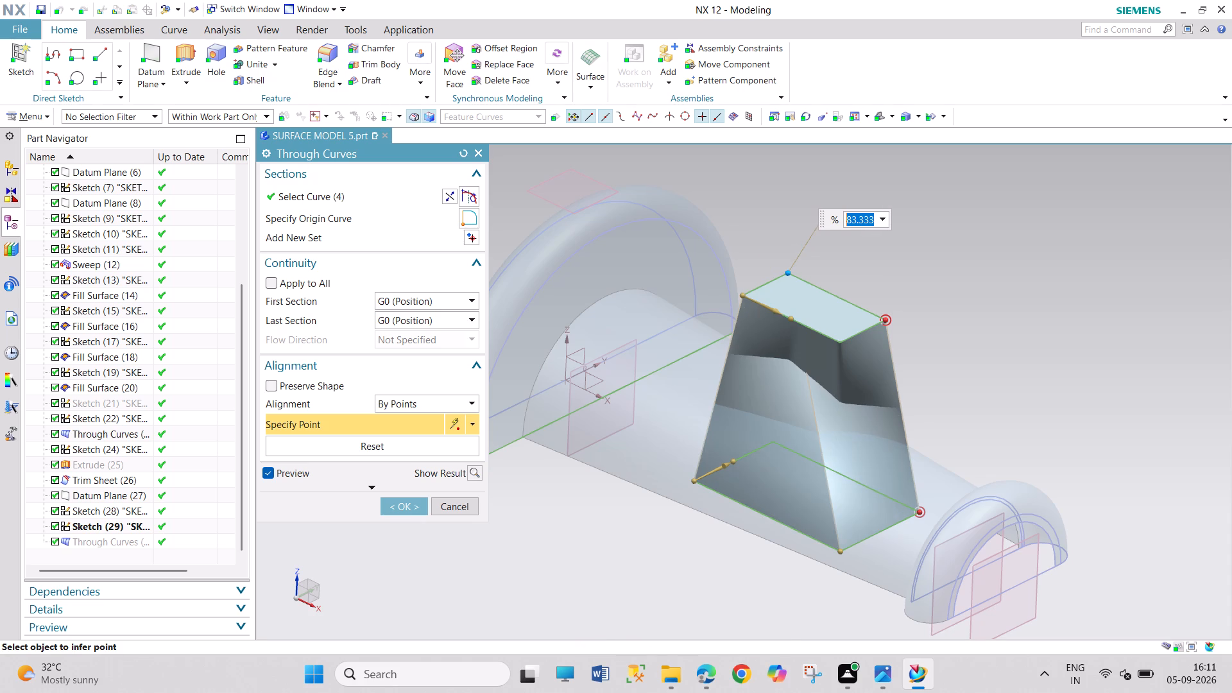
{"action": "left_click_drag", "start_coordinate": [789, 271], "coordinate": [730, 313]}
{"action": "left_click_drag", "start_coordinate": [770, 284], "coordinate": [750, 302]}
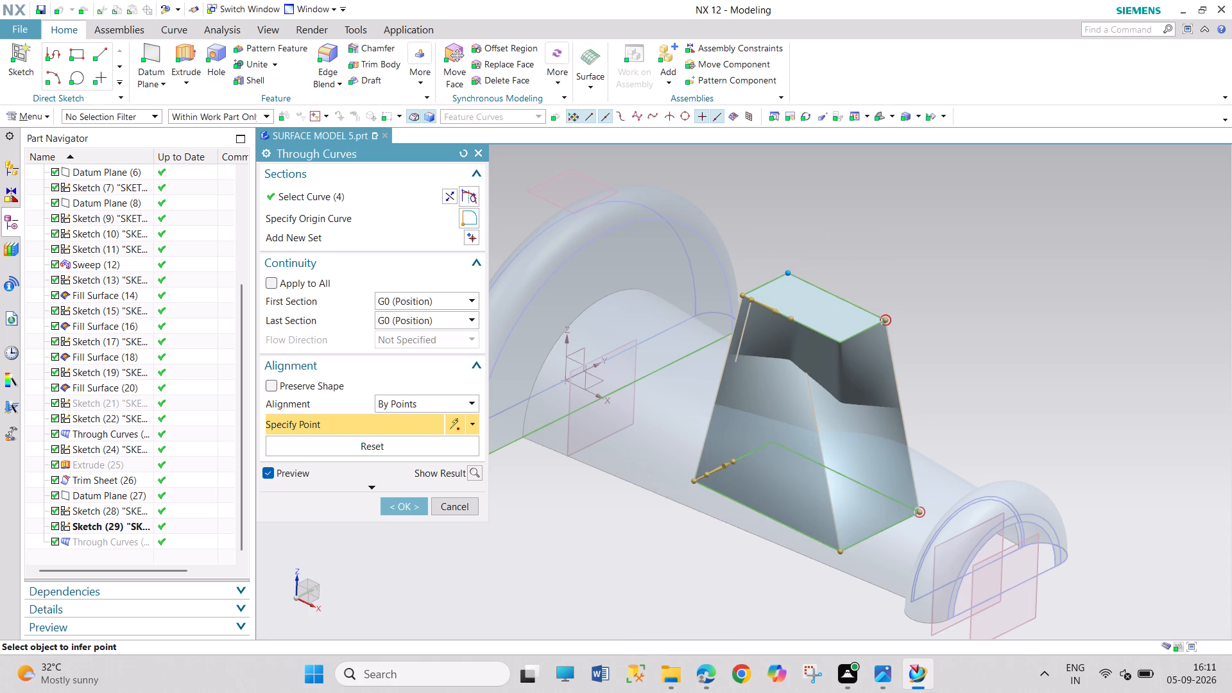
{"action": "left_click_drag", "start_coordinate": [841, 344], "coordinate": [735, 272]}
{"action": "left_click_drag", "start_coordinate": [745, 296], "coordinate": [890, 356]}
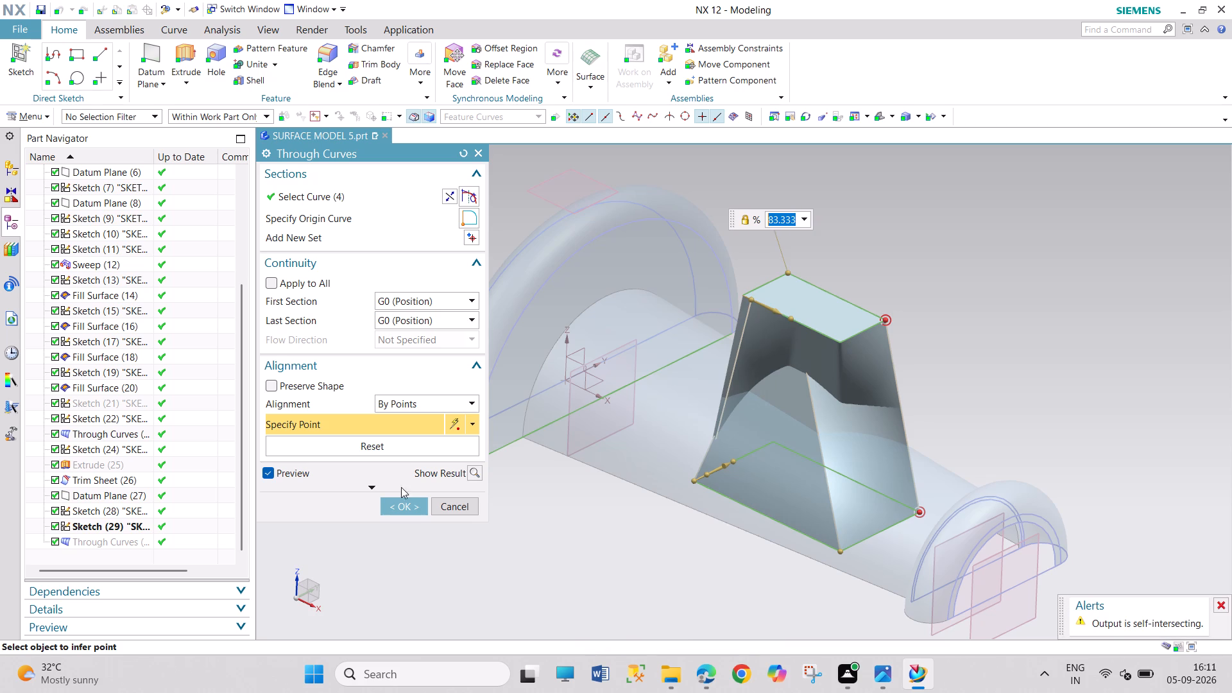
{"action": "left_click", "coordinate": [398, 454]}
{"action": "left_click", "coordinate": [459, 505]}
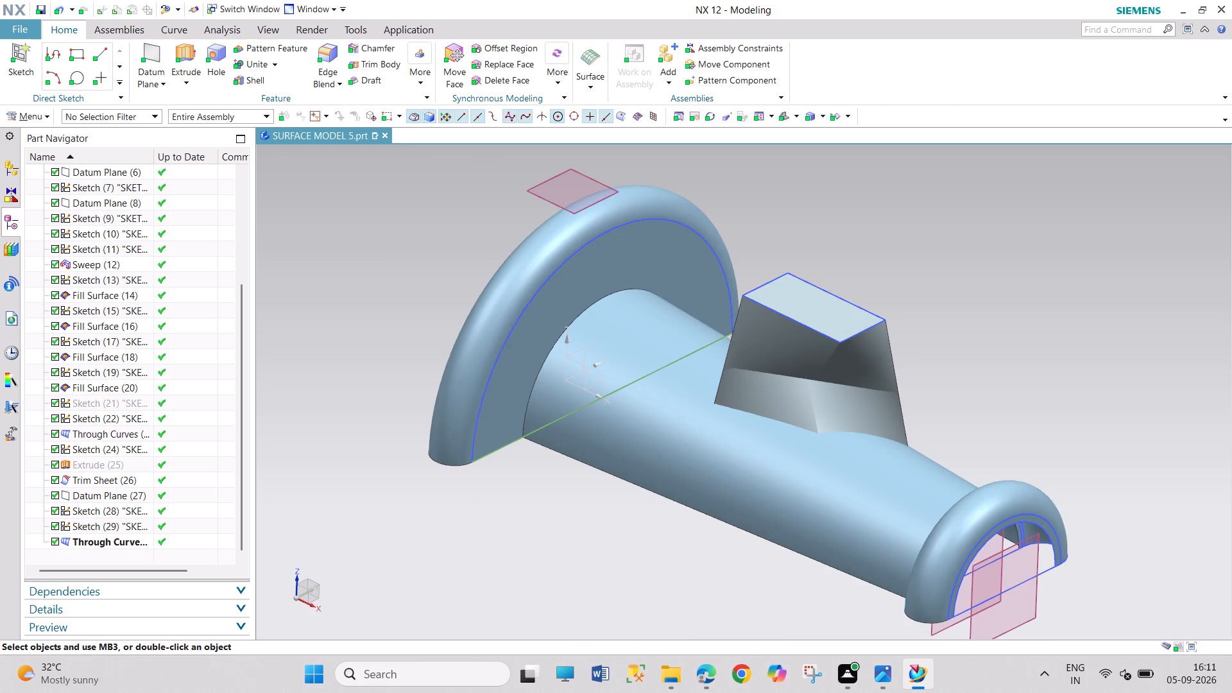
Undo the creation of the boss's Through Curves loft.
{"action": "key", "text": "ctrl+z"}
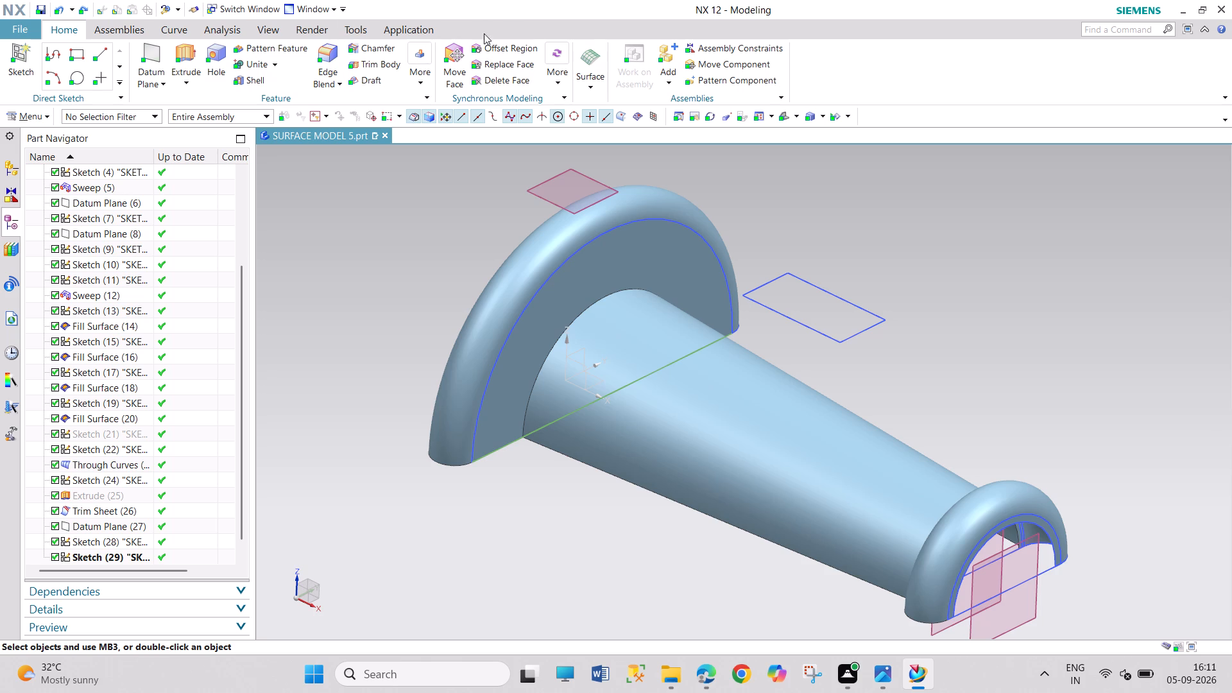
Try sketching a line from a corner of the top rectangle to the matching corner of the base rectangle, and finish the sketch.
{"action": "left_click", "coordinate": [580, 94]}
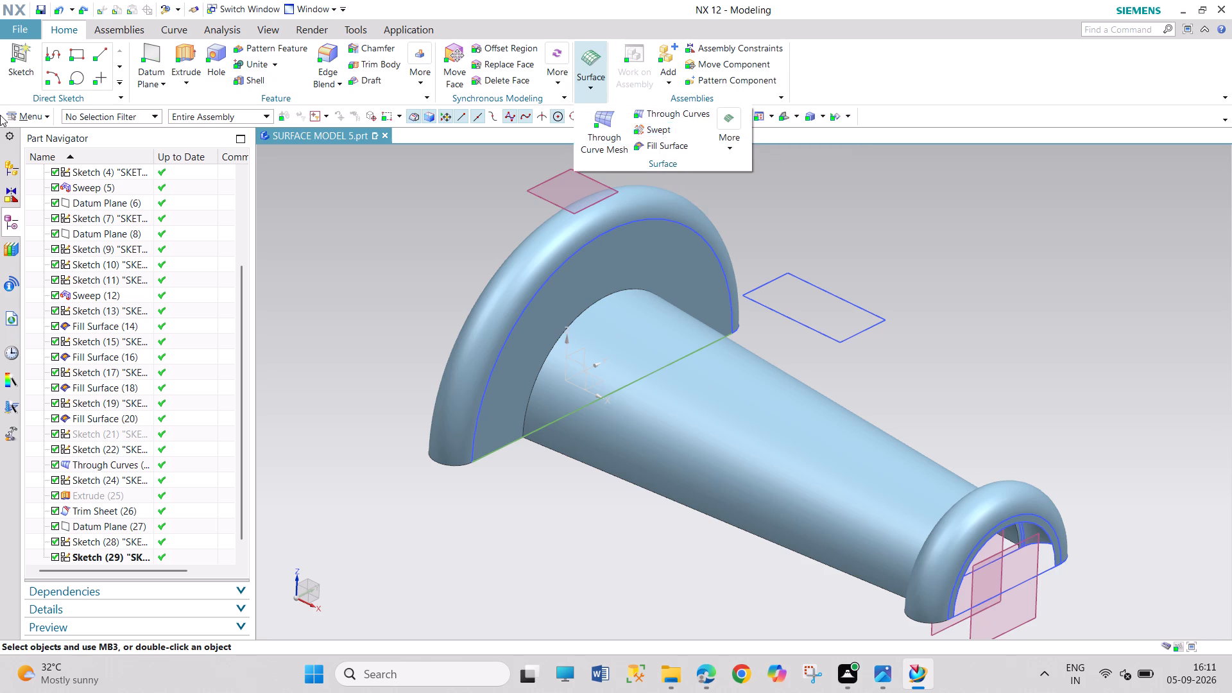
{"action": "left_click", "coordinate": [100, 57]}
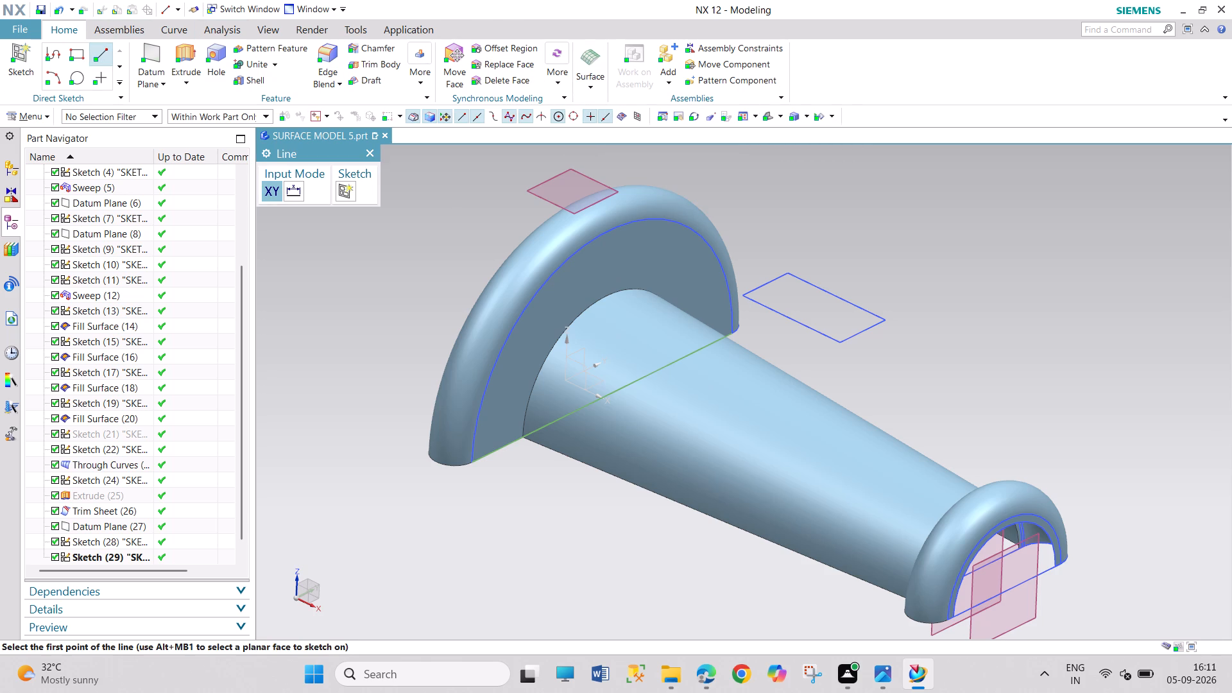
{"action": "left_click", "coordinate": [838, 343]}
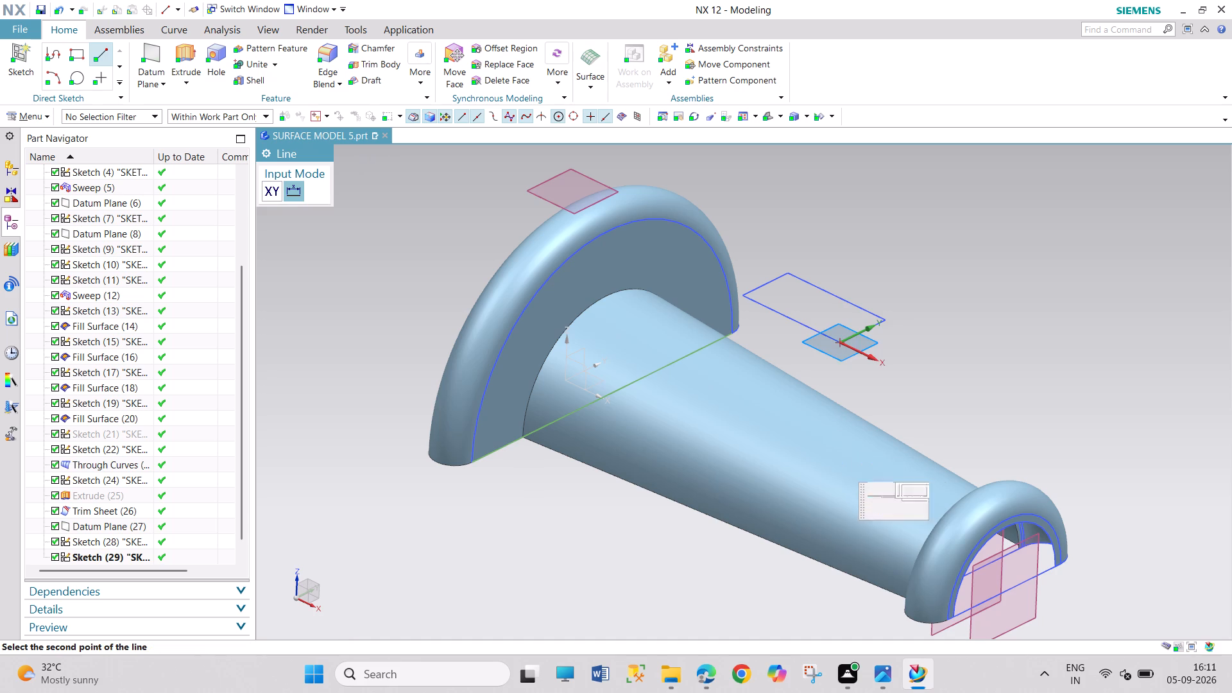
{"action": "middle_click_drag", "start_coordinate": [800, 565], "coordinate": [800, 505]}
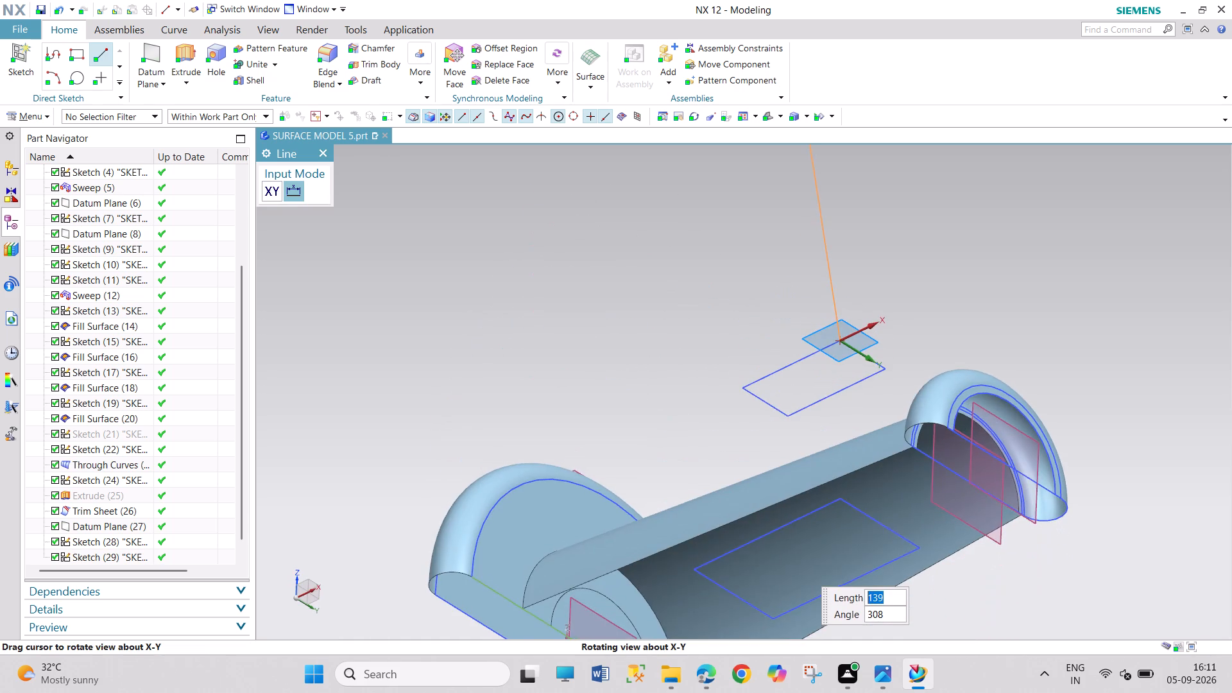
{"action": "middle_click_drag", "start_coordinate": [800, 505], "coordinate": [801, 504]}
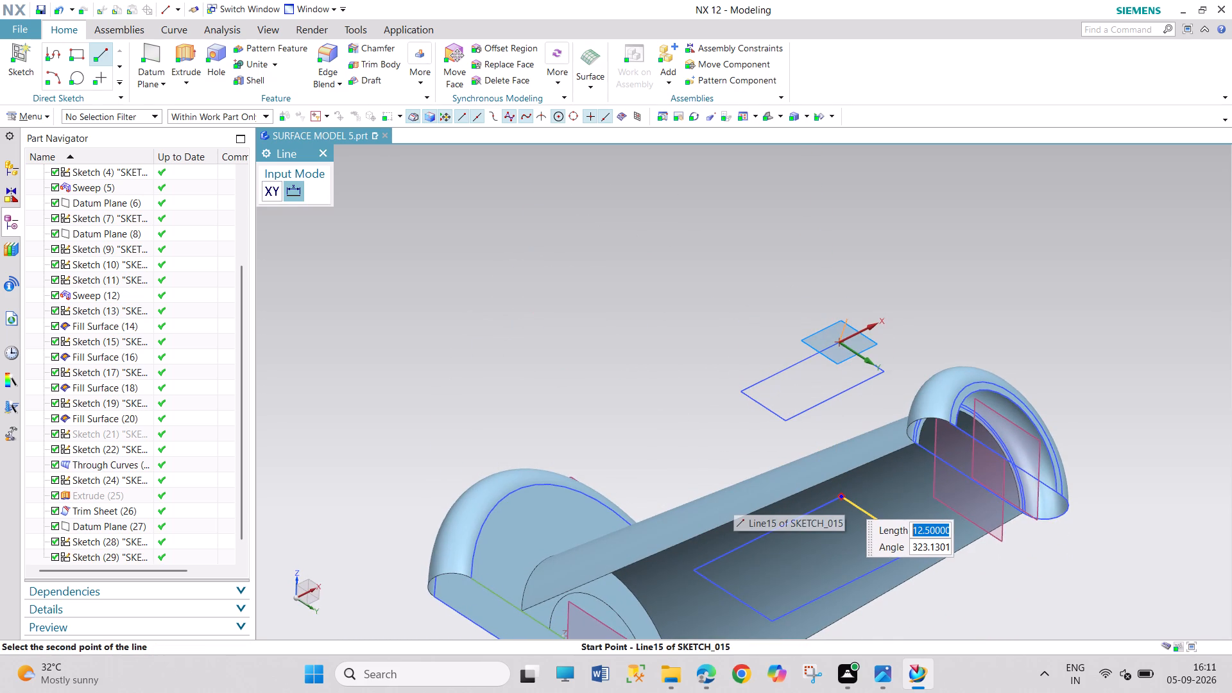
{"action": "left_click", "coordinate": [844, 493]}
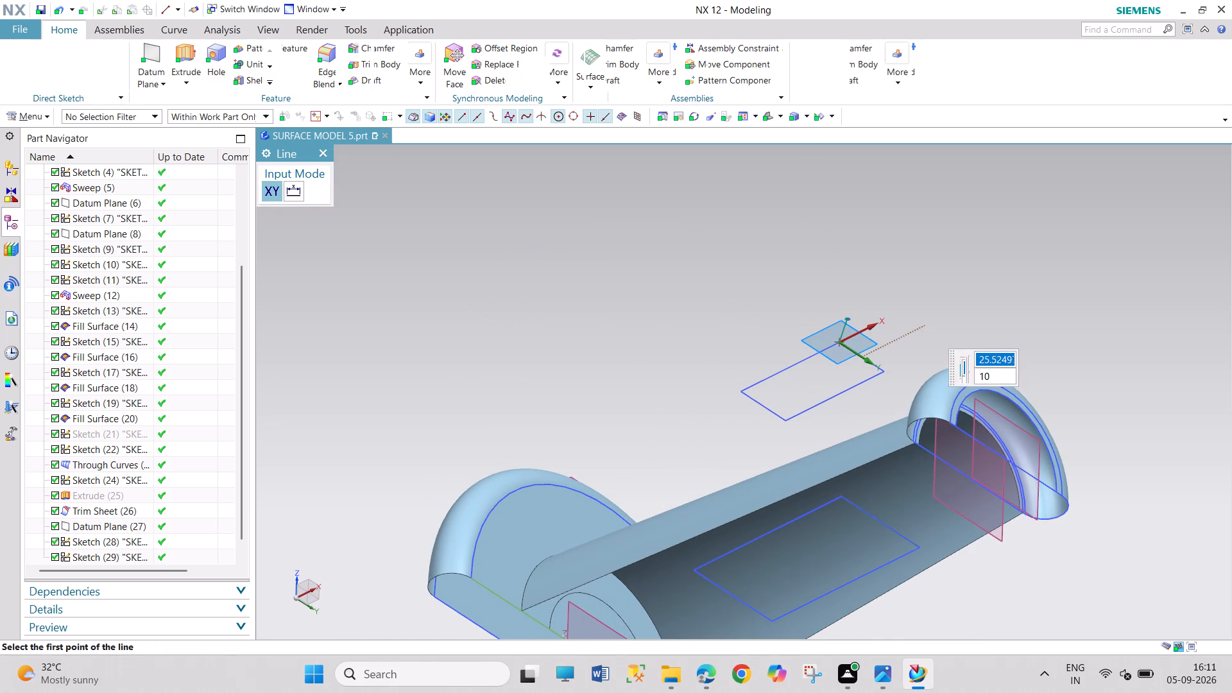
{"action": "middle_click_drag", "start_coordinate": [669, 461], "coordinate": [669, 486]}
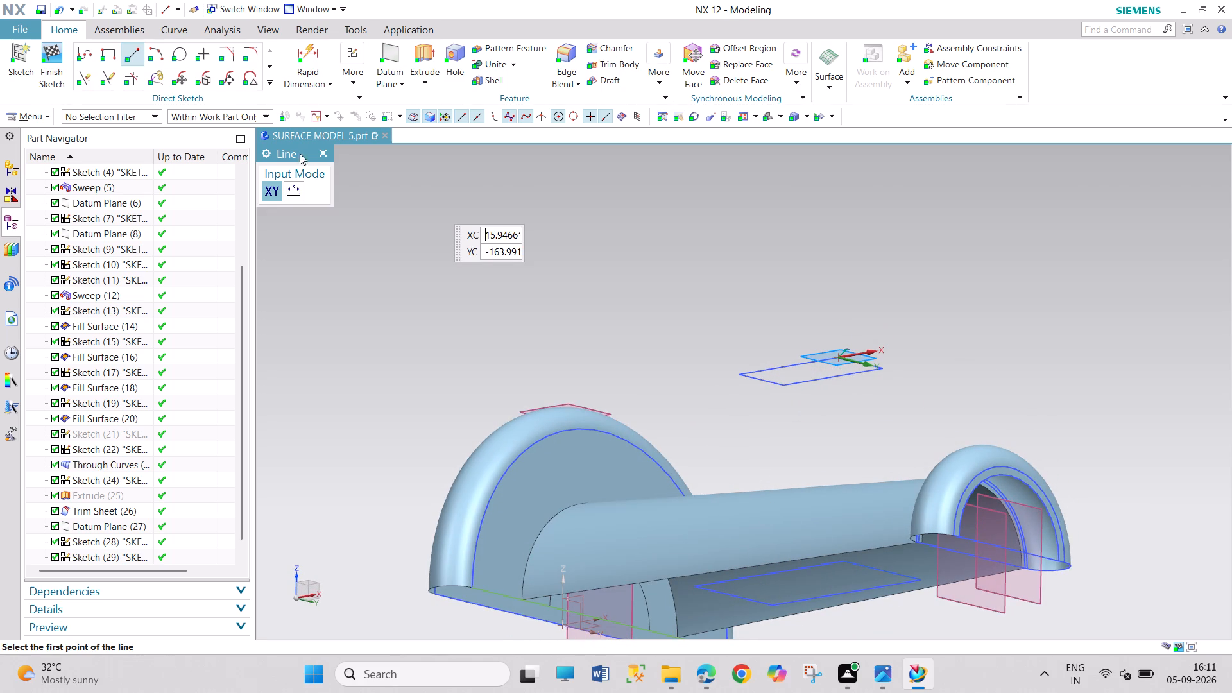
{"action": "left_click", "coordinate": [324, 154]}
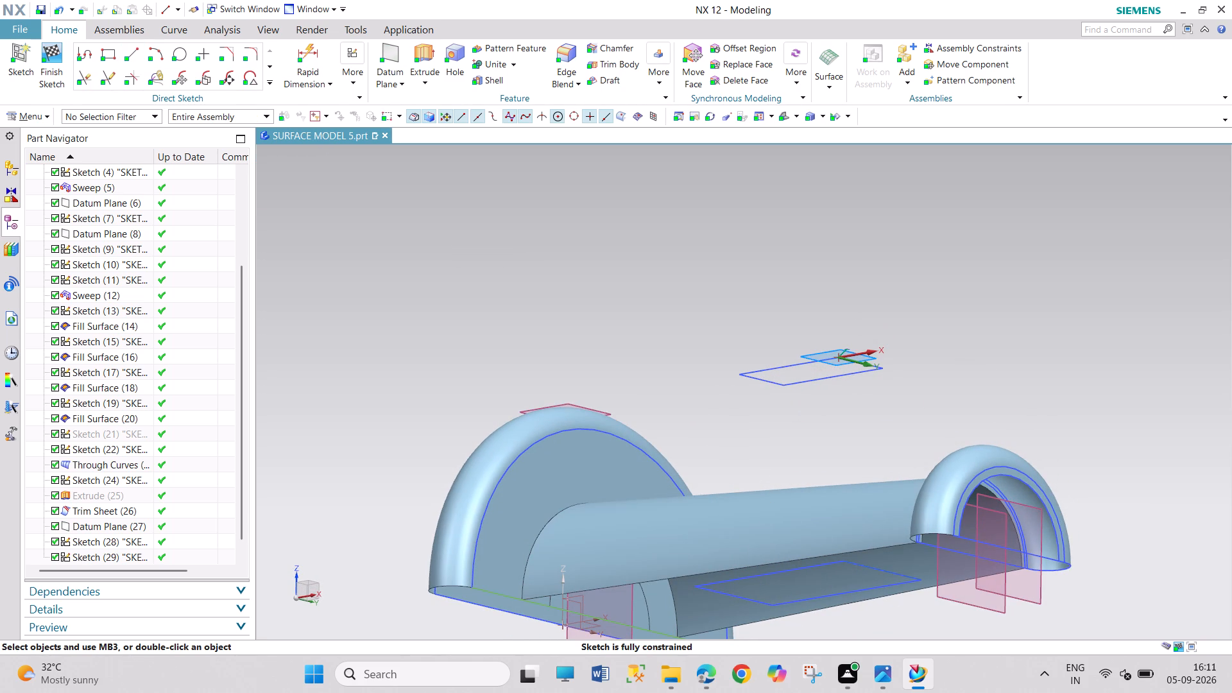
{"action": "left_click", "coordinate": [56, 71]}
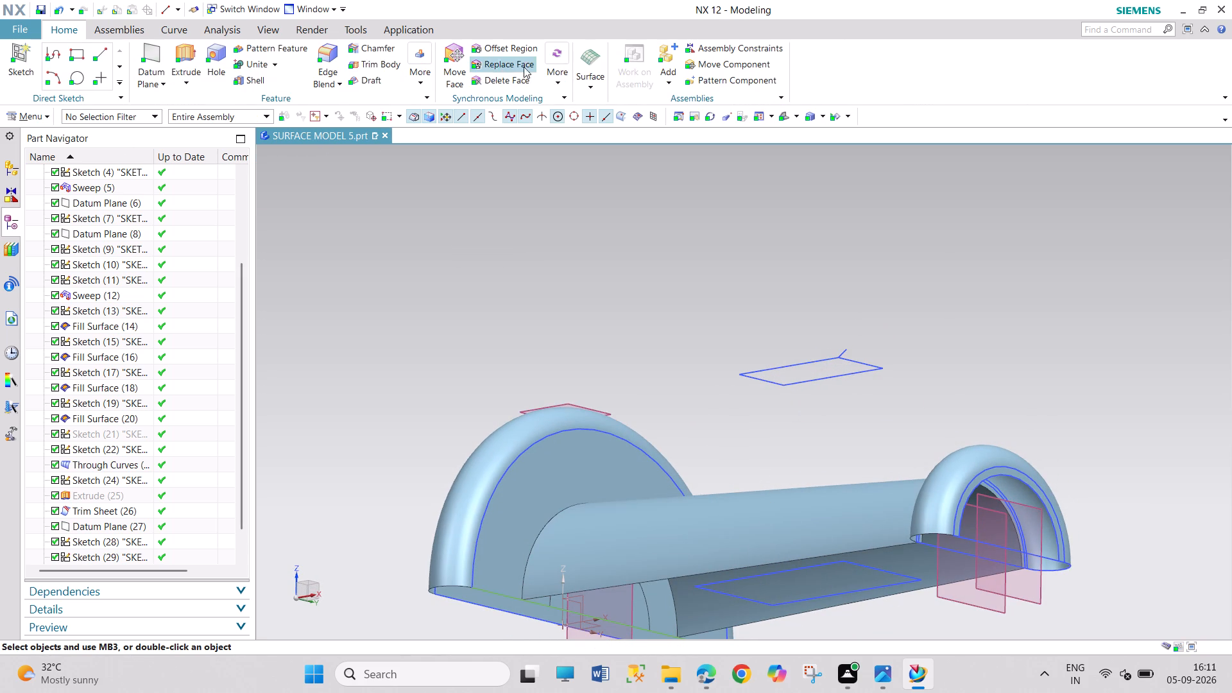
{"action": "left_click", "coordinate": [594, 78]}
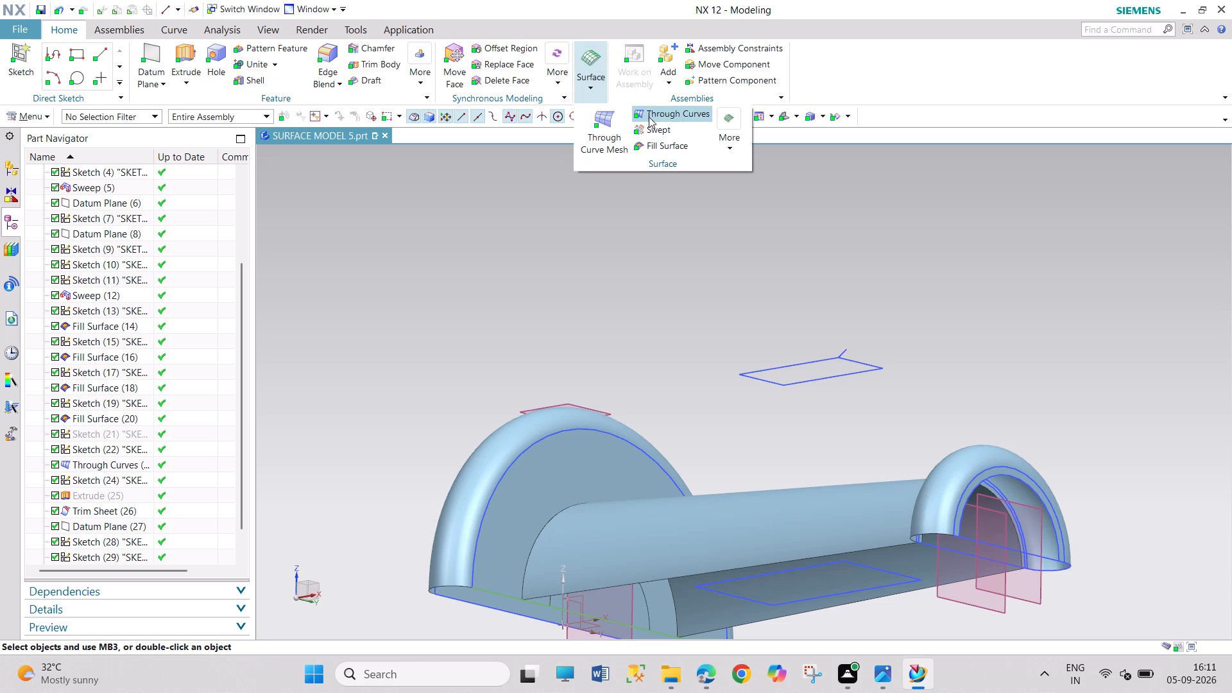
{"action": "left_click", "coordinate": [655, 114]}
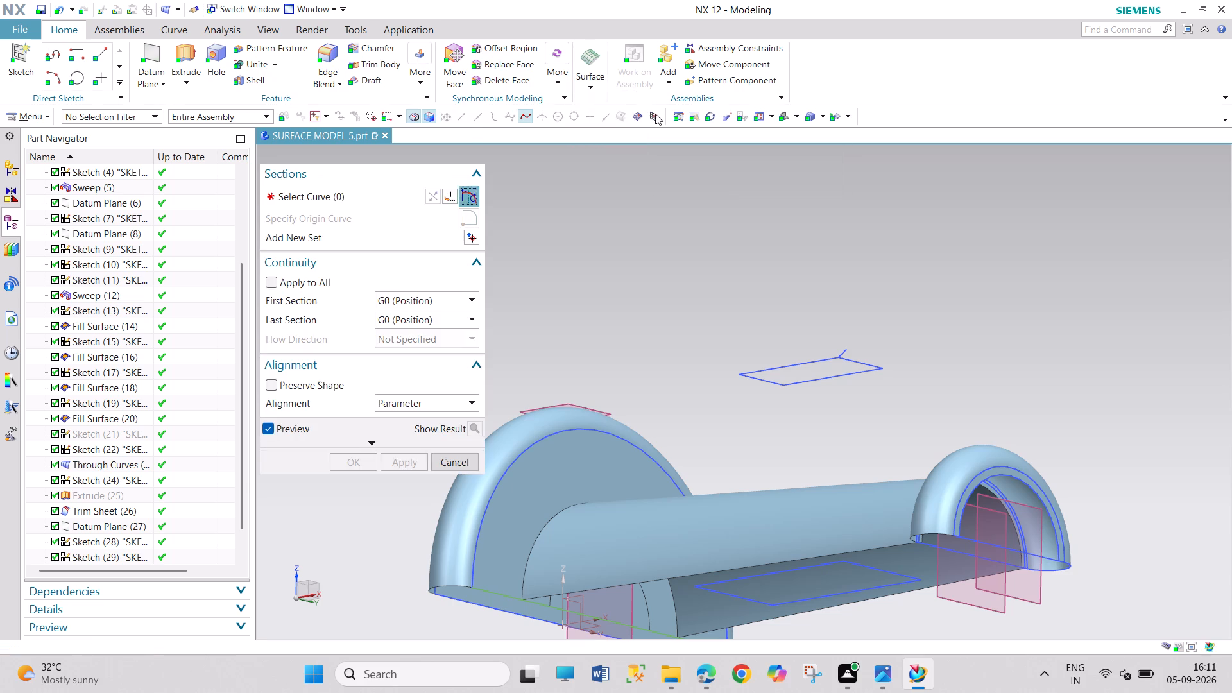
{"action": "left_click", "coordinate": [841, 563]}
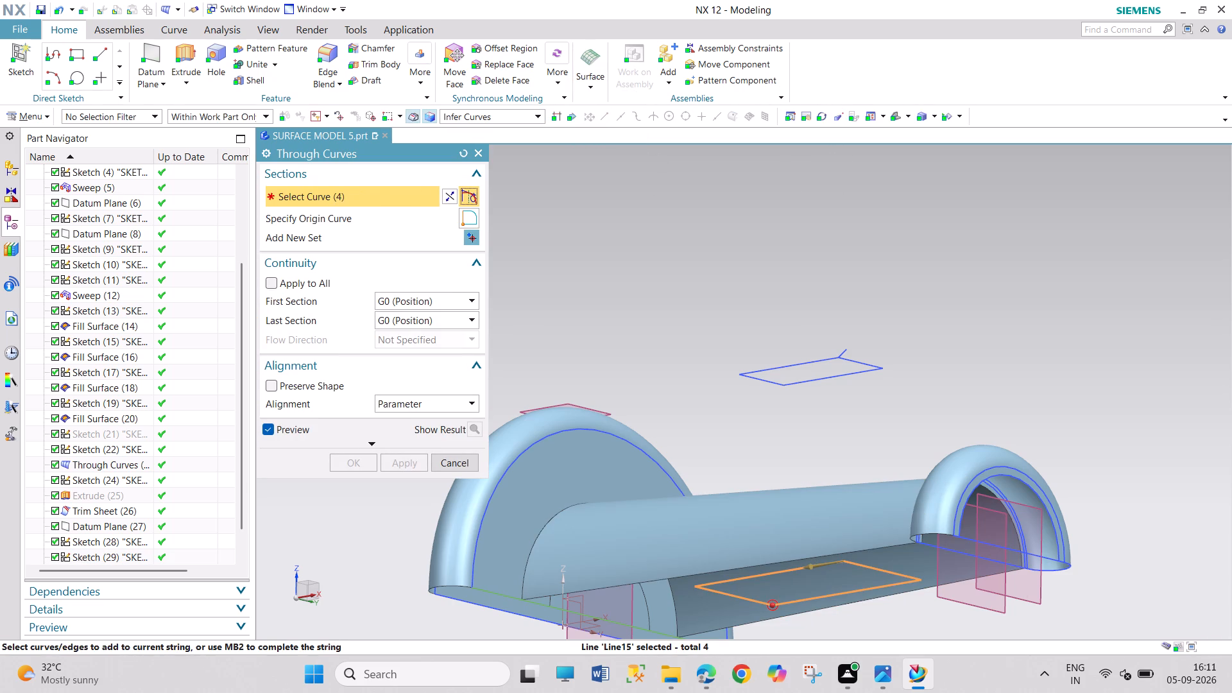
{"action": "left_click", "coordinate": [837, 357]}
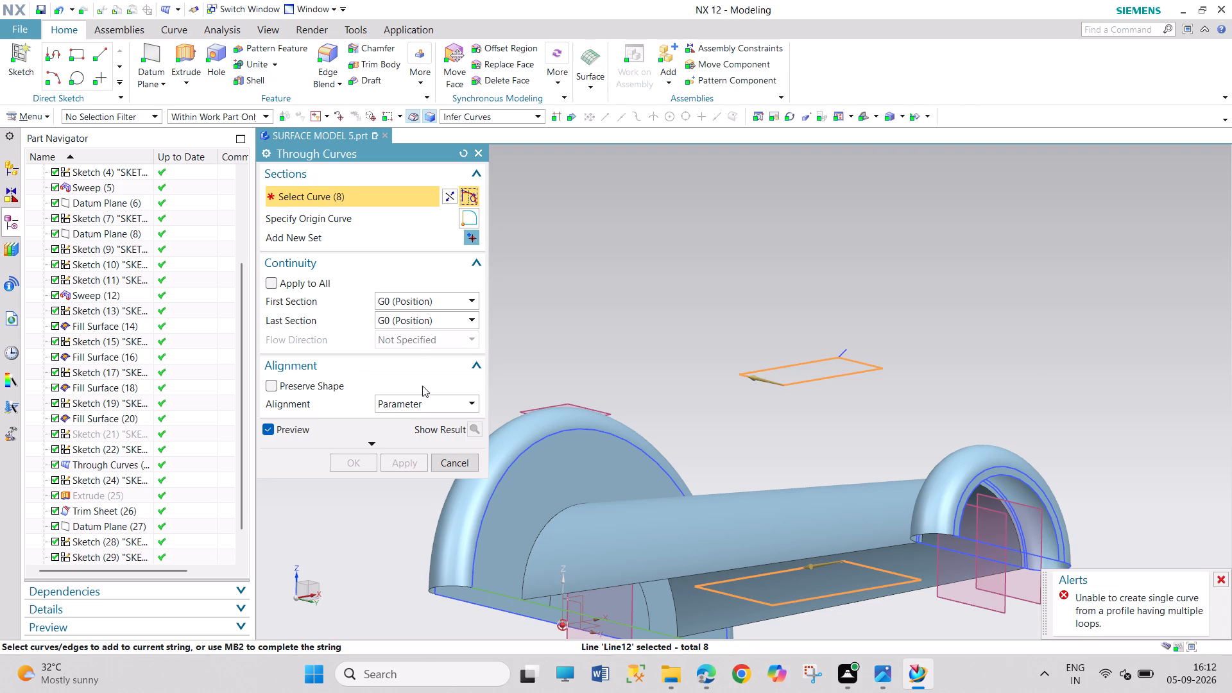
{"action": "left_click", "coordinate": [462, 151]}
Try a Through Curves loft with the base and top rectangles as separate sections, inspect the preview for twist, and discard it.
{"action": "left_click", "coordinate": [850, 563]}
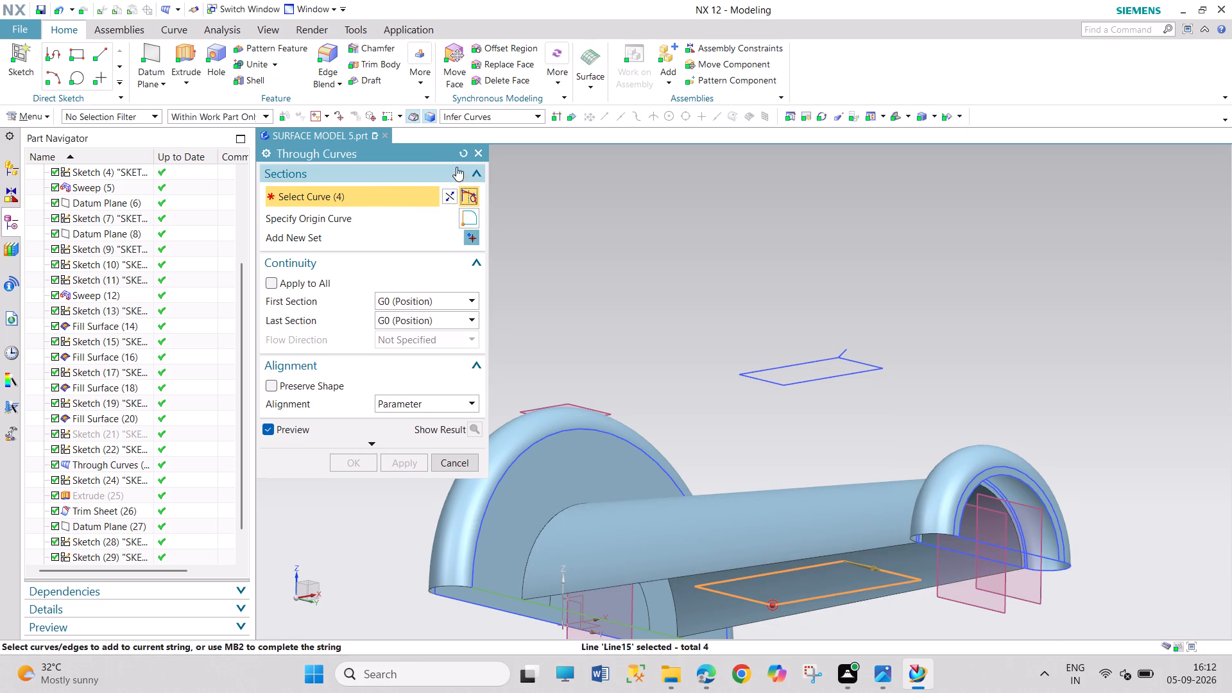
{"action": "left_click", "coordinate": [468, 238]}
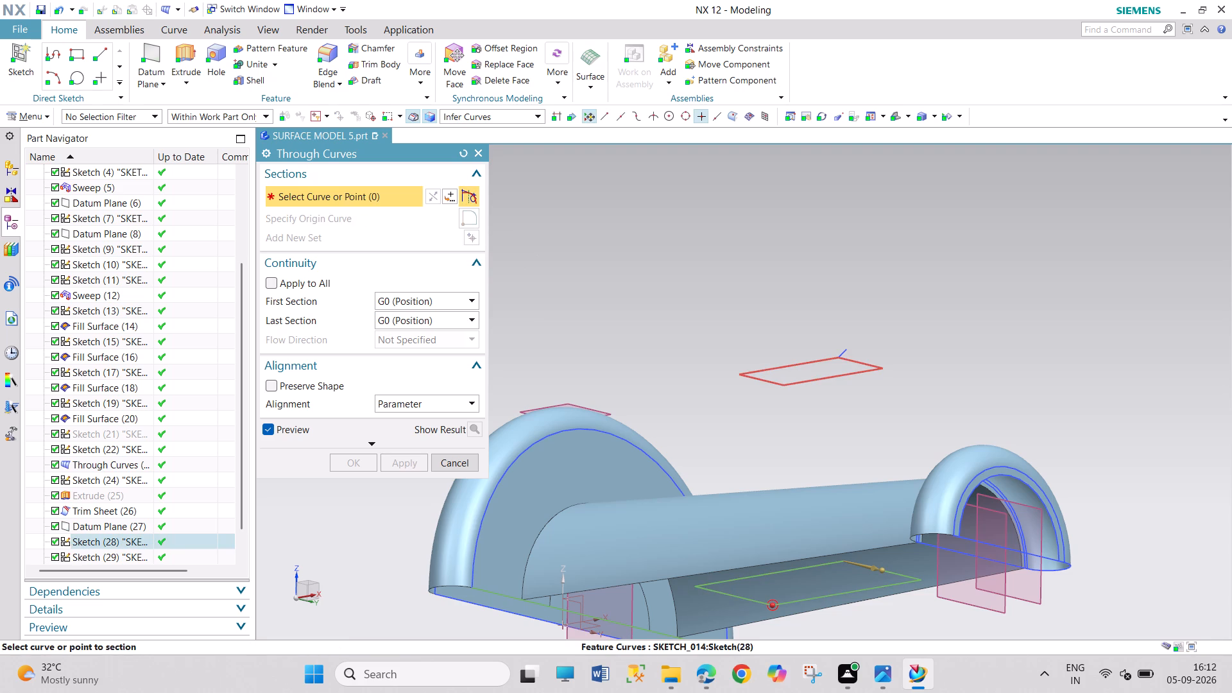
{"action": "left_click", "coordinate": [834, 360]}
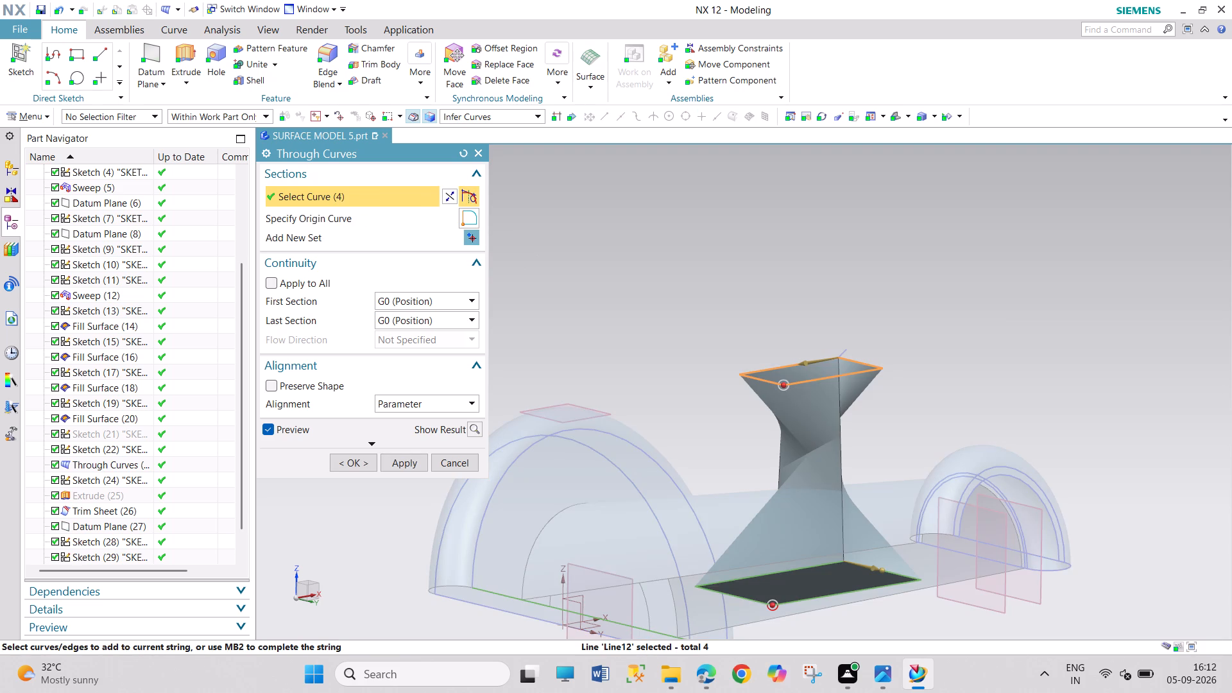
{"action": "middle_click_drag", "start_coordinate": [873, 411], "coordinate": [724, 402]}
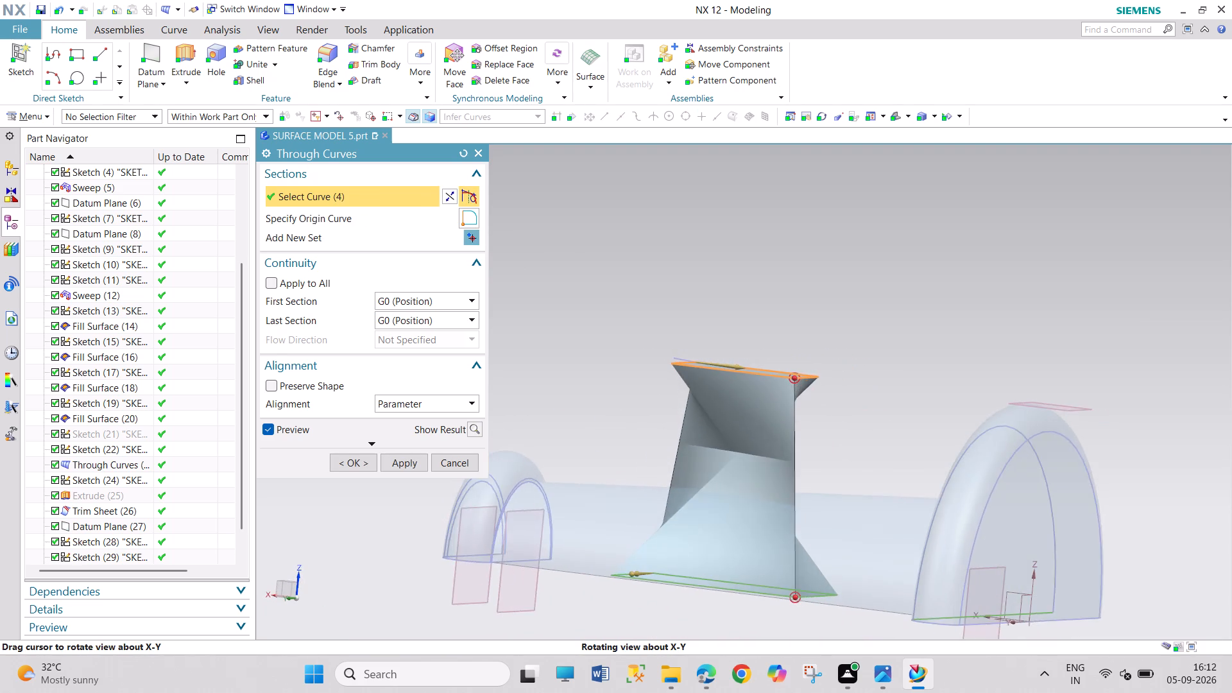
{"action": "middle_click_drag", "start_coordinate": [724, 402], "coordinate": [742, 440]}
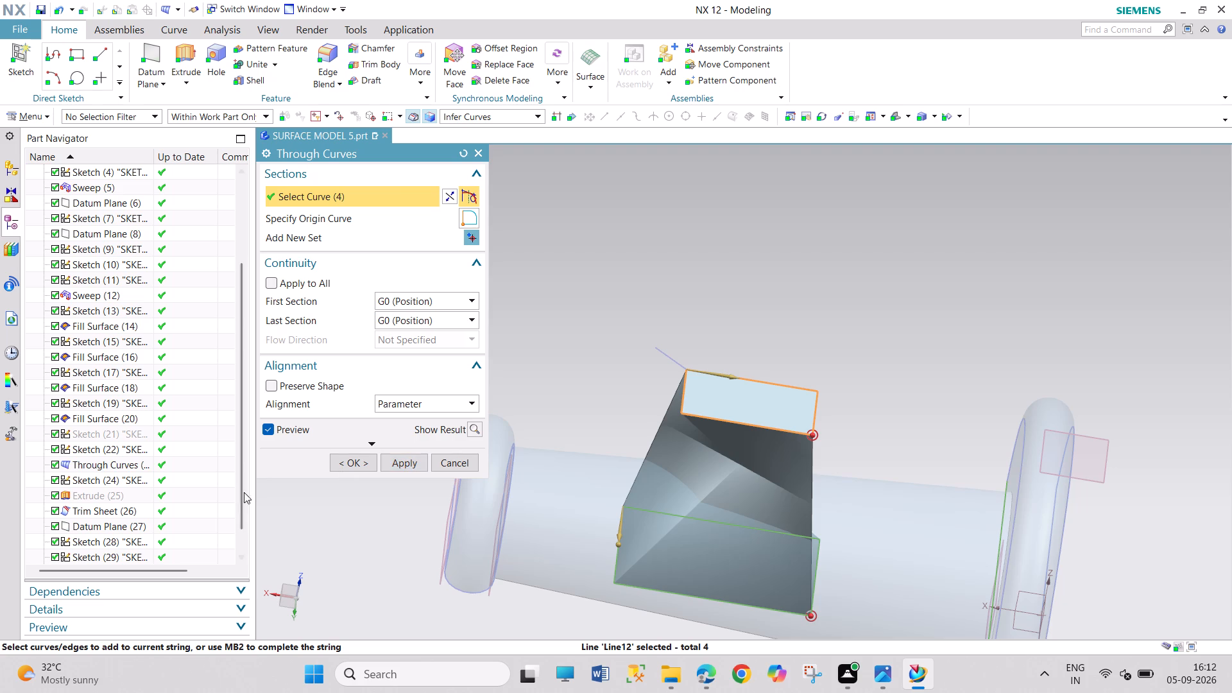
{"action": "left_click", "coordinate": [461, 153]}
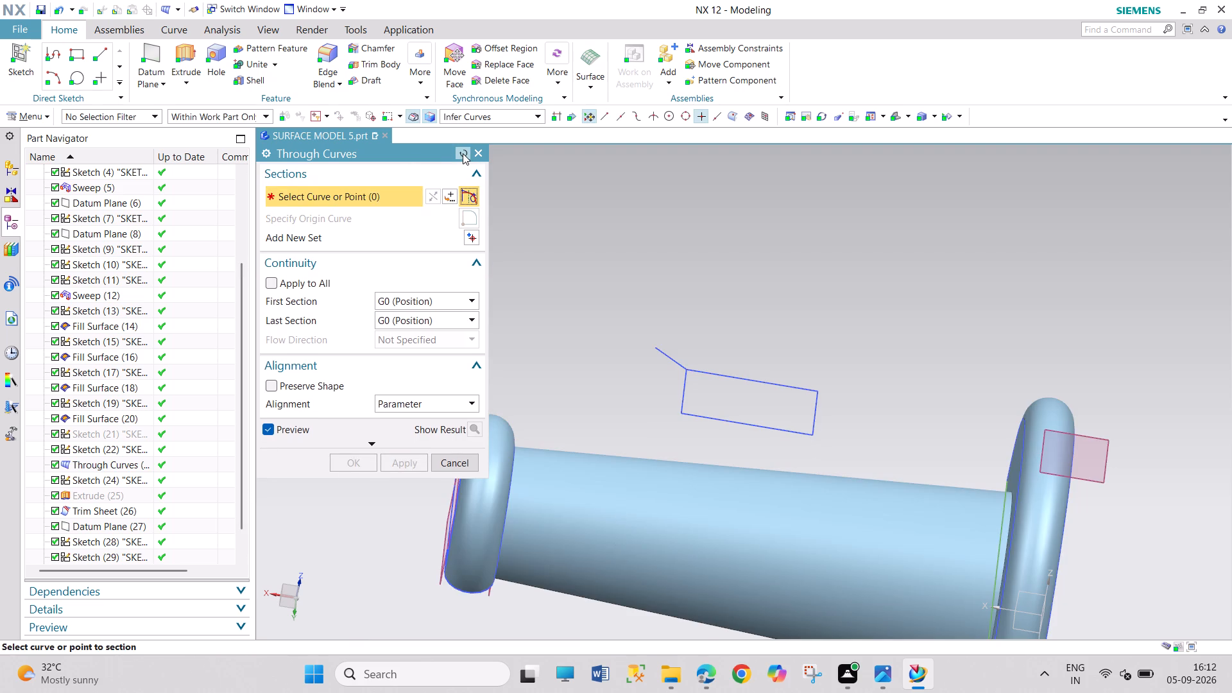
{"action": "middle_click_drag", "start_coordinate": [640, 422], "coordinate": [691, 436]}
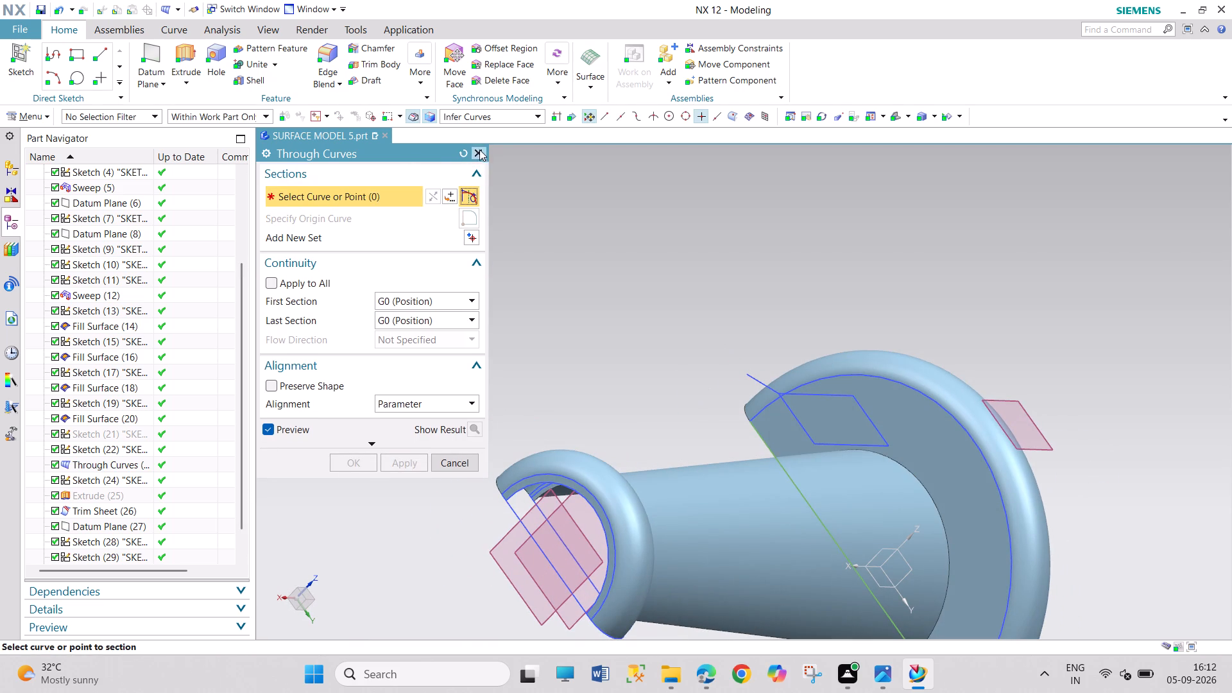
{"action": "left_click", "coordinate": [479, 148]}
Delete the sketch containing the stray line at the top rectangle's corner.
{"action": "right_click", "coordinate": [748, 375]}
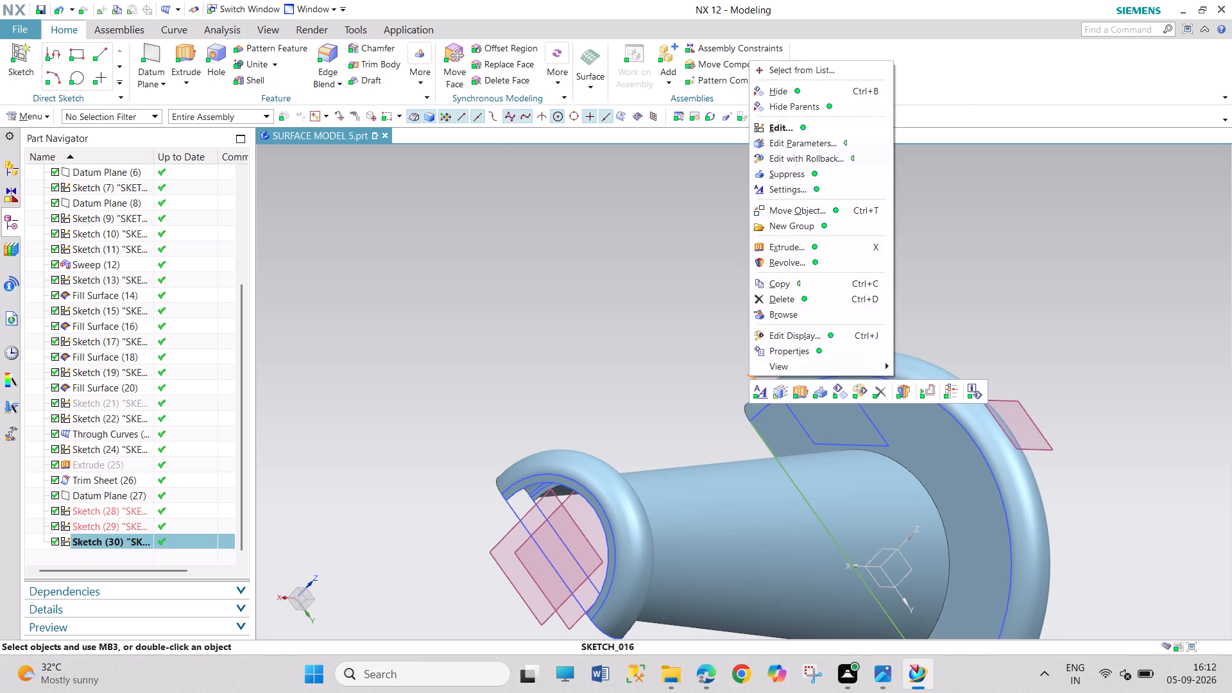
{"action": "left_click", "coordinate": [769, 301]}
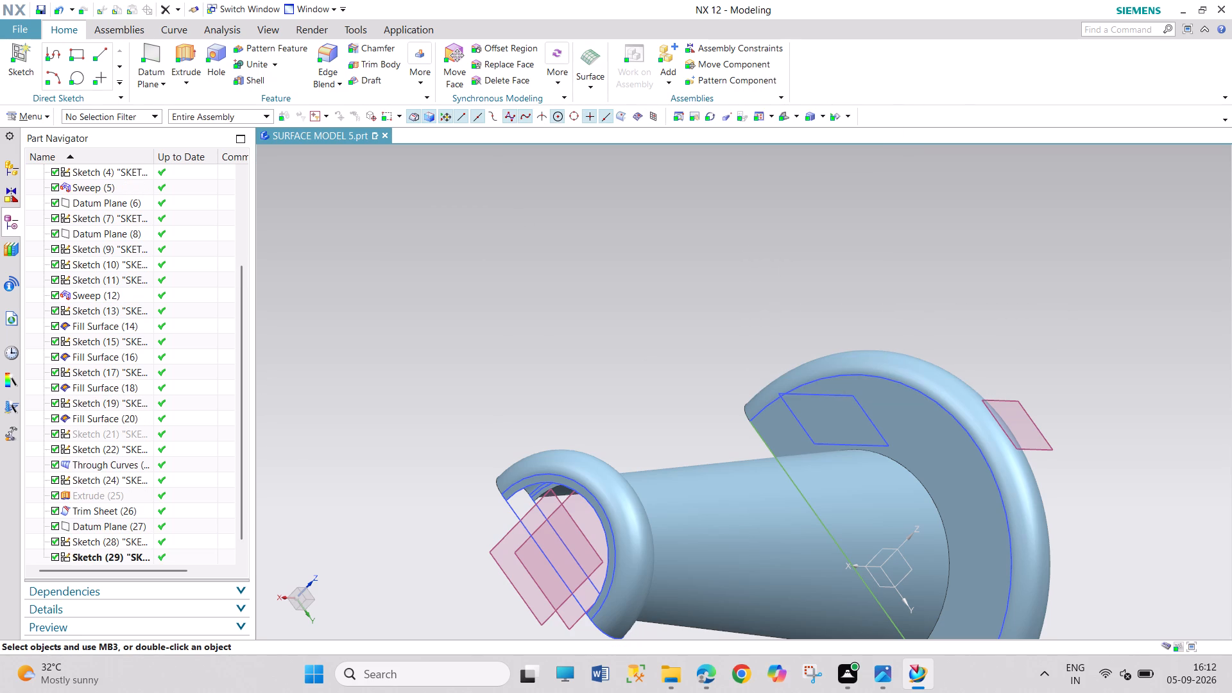
Create the boss with Through Curves from the base rectangle to the top rectangle, with matching start corners and directions and G0 continuity.
{"action": "middle_click_drag", "start_coordinate": [515, 379], "coordinate": [606, 379]}
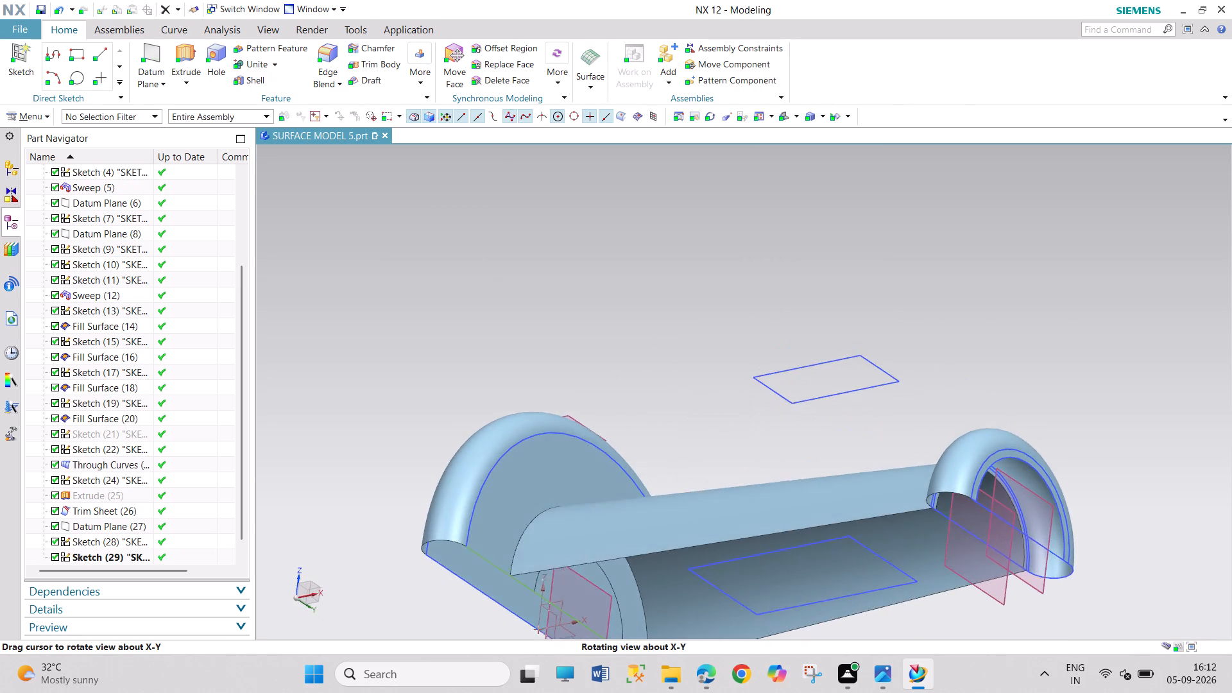
{"action": "middle_click_drag", "start_coordinate": [606, 379], "coordinate": [613, 381]}
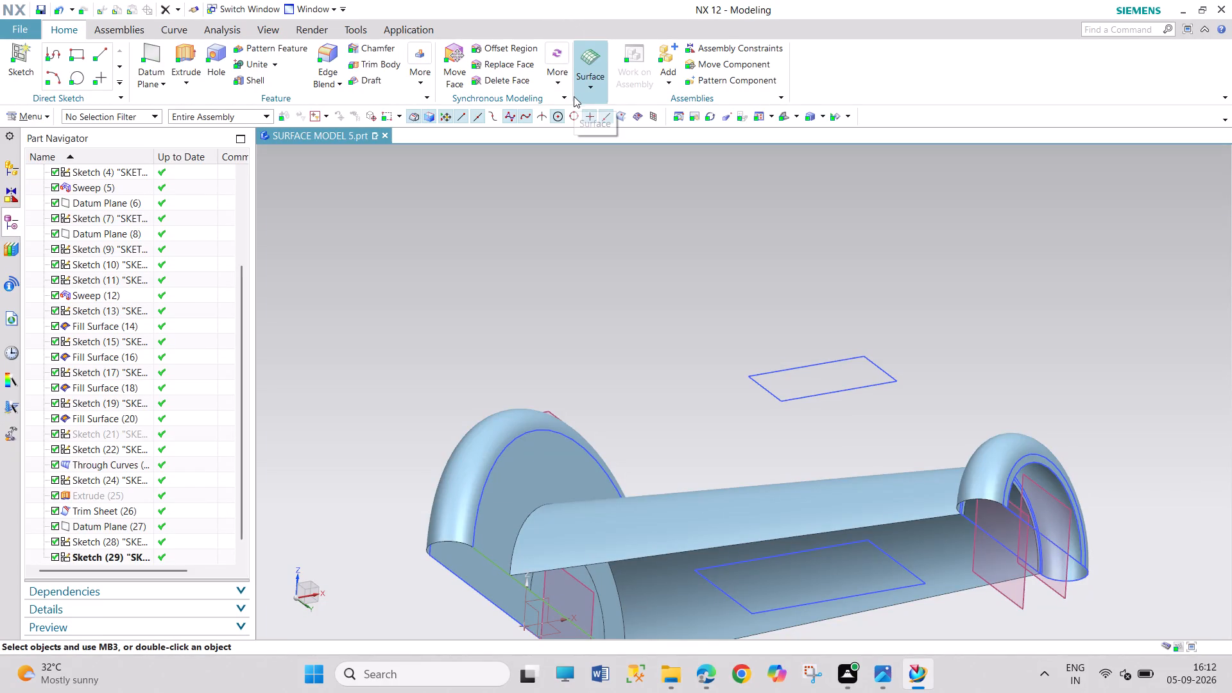
{"action": "left_click", "coordinate": [574, 95]}
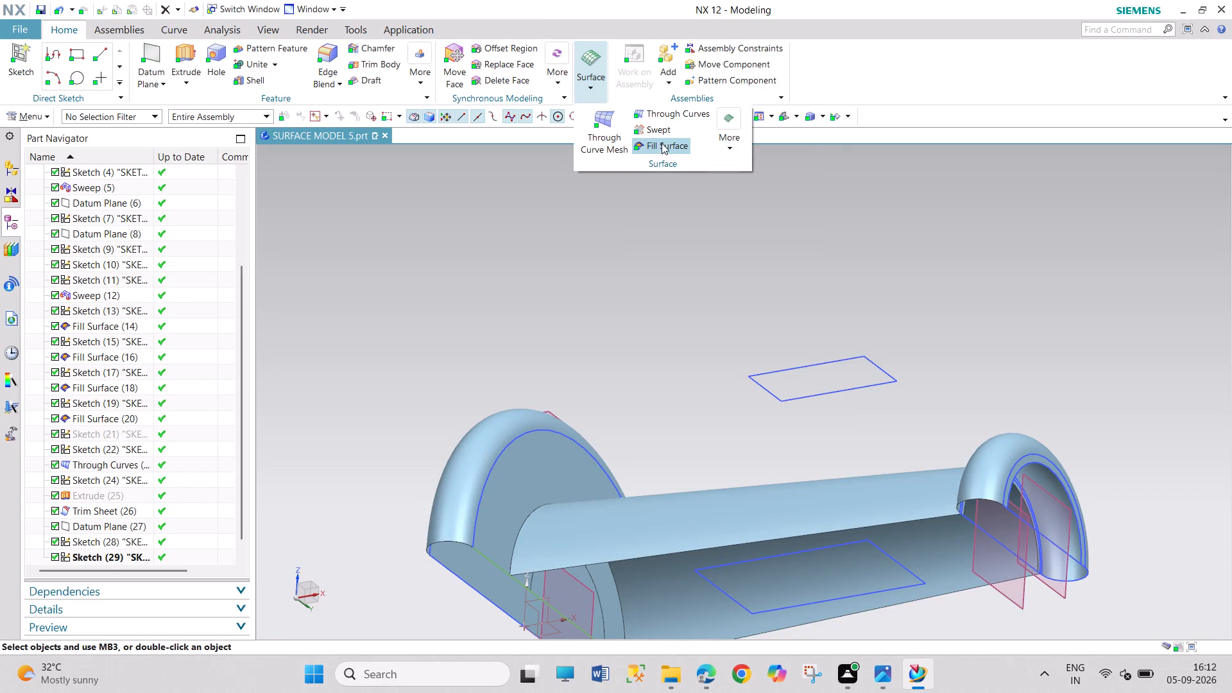
{"action": "left_click", "coordinate": [659, 110]}
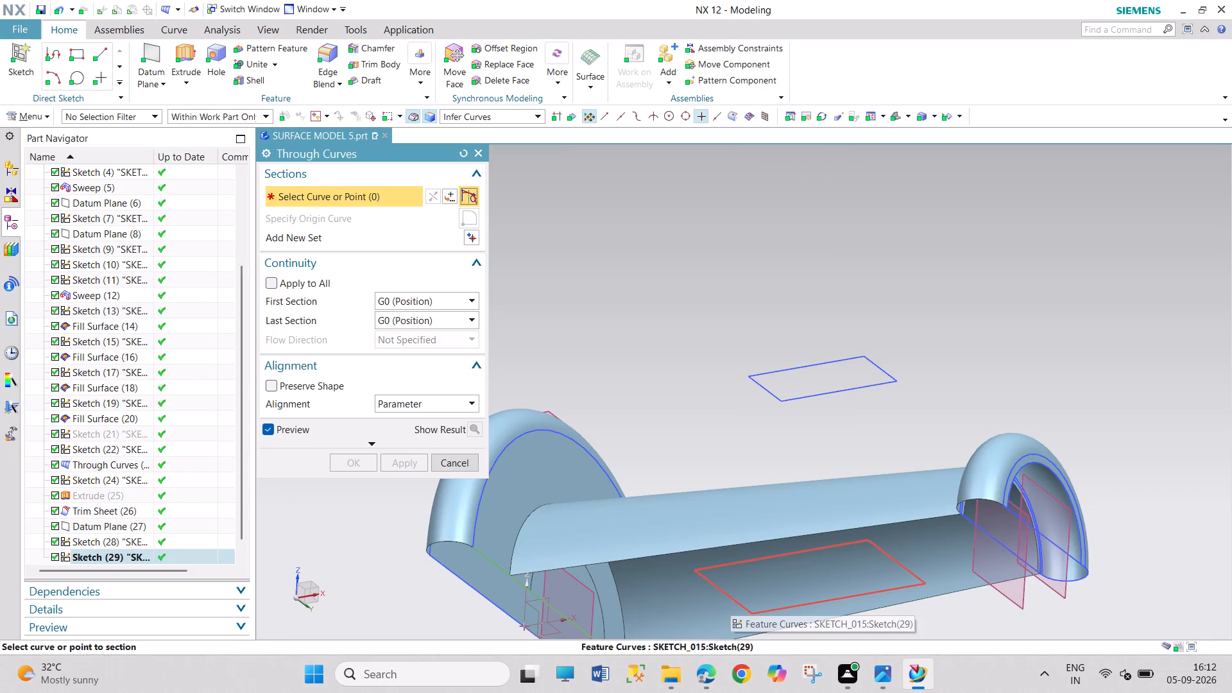
{"action": "left_click", "coordinate": [730, 599]}
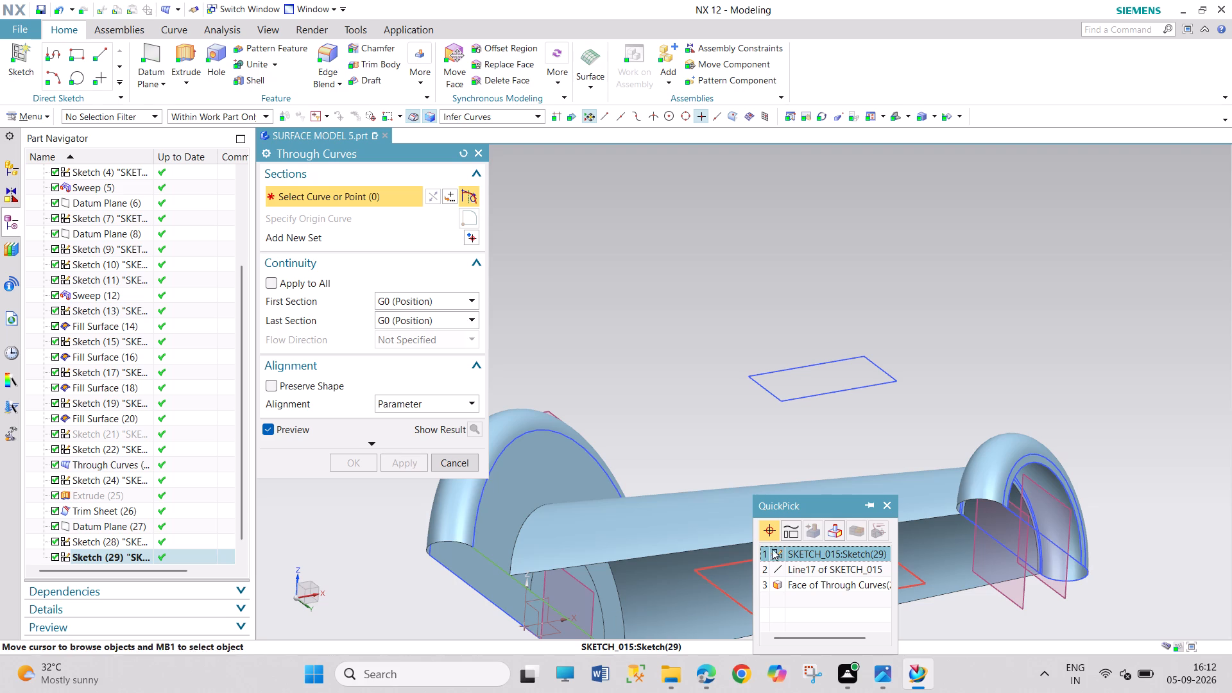
{"action": "left_click", "coordinate": [786, 555]}
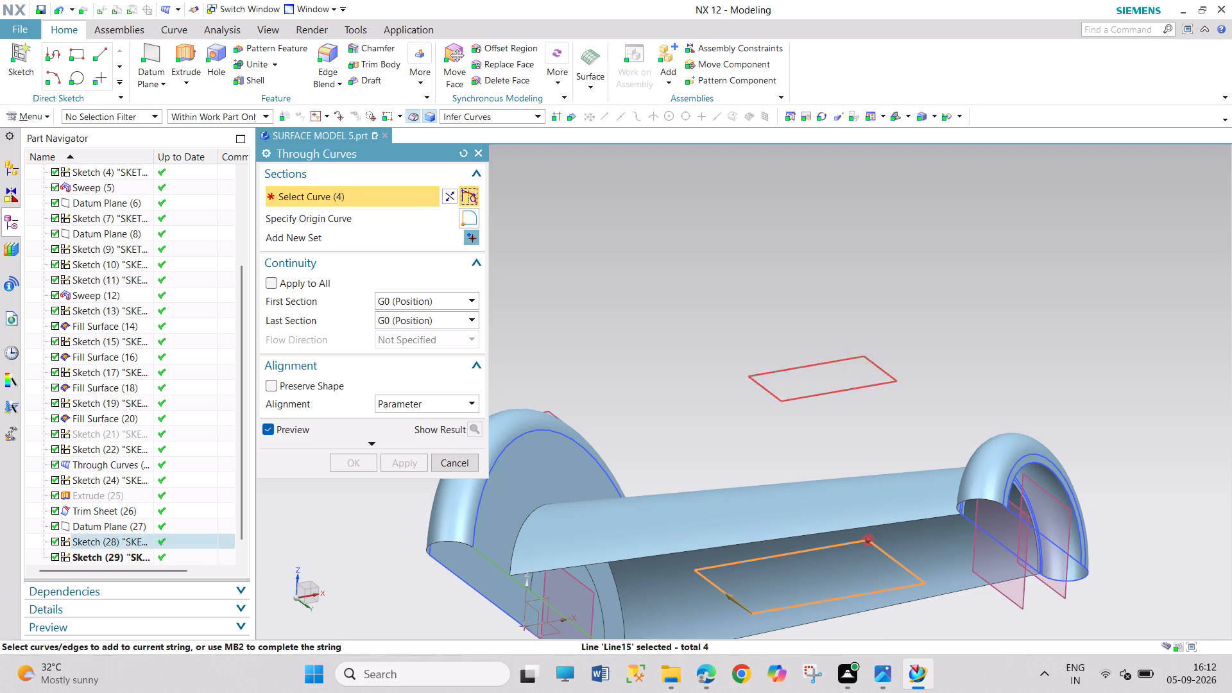
{"action": "left_click", "coordinate": [469, 241]}
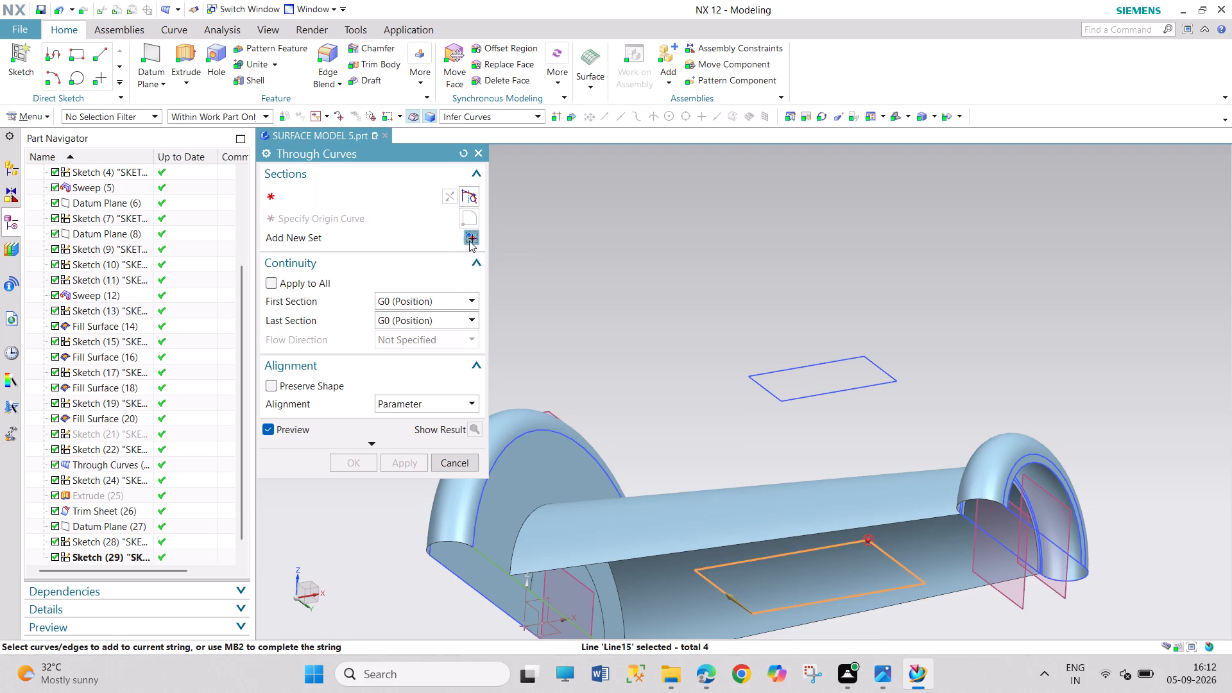
{"action": "left_click", "coordinate": [767, 393]}
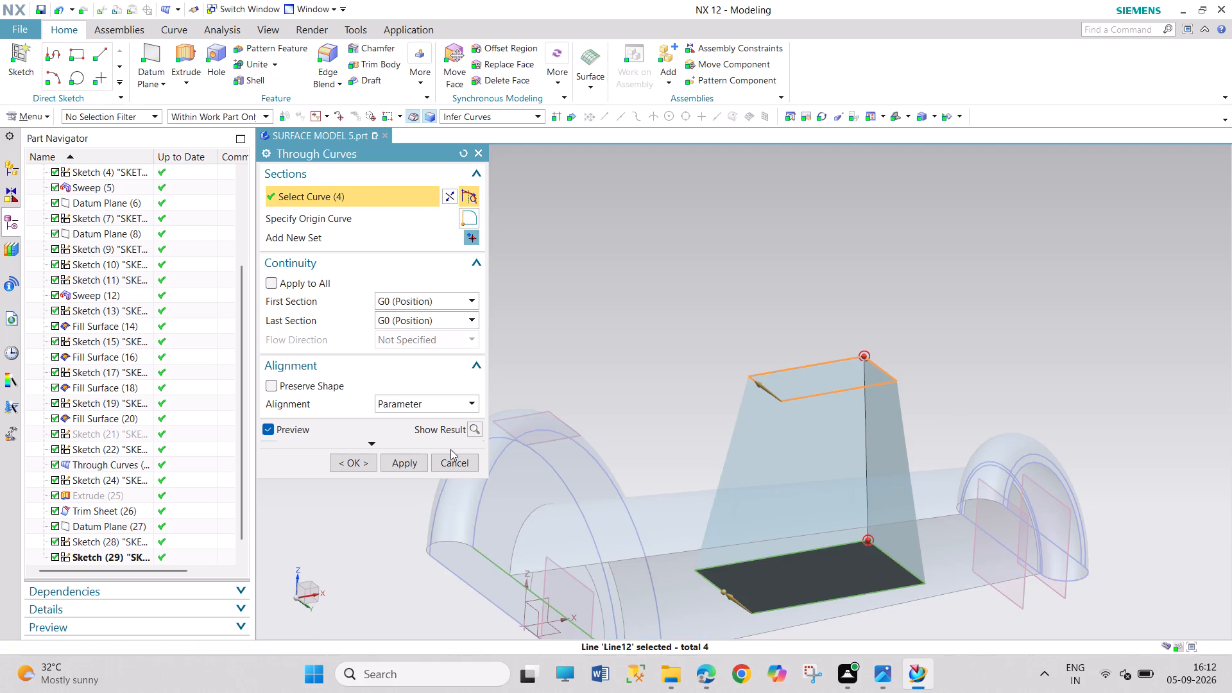
{"action": "left_click", "coordinate": [352, 463]}
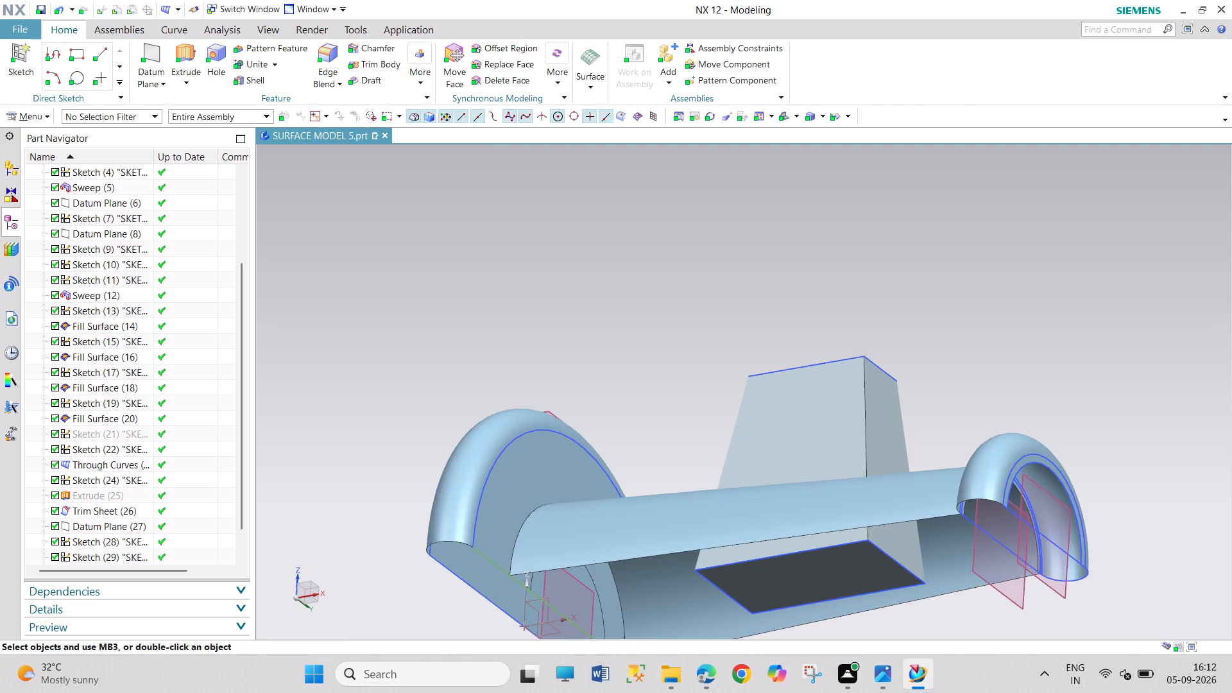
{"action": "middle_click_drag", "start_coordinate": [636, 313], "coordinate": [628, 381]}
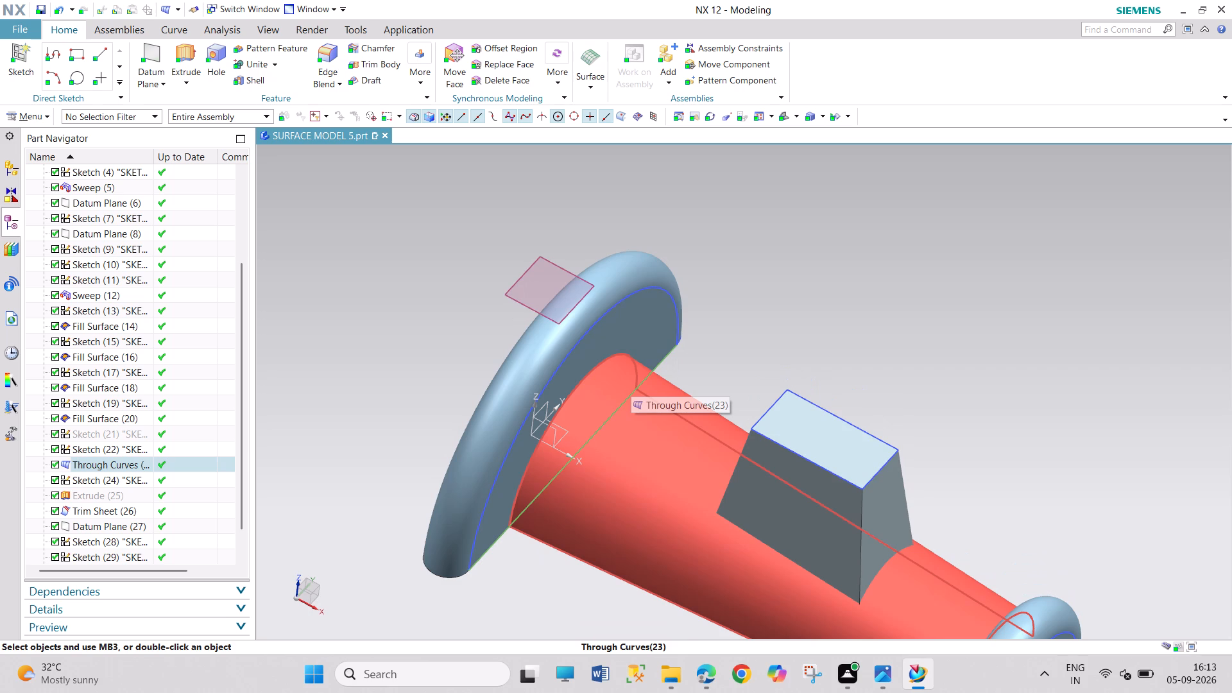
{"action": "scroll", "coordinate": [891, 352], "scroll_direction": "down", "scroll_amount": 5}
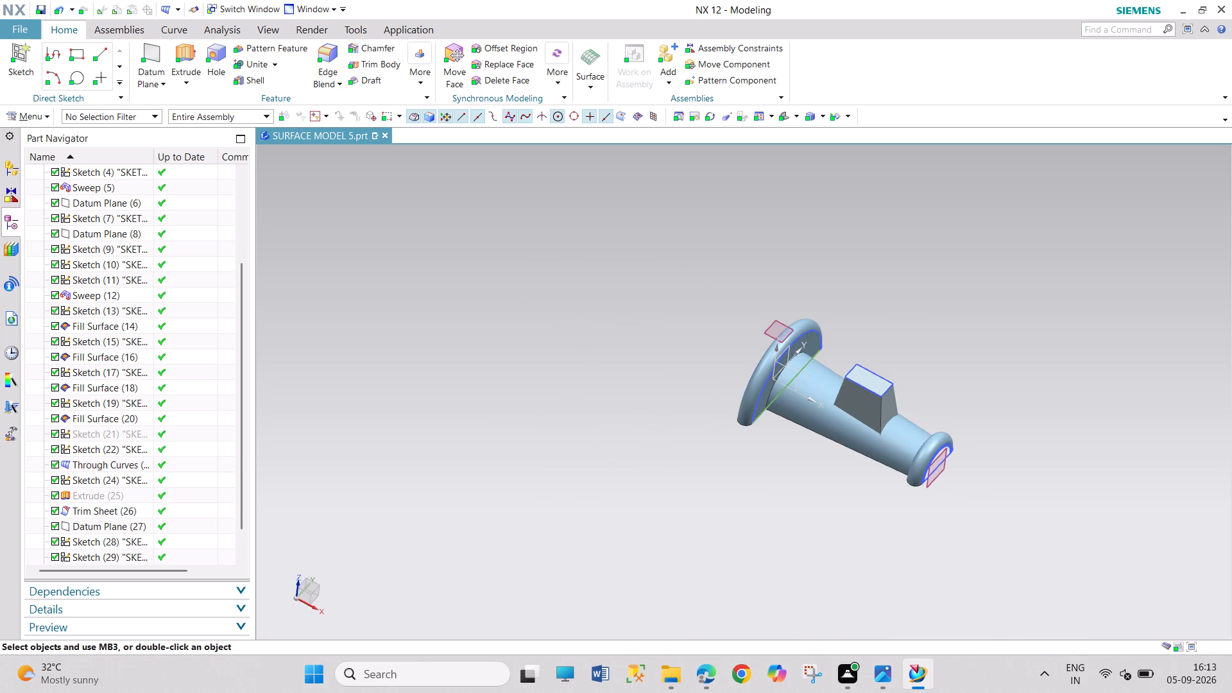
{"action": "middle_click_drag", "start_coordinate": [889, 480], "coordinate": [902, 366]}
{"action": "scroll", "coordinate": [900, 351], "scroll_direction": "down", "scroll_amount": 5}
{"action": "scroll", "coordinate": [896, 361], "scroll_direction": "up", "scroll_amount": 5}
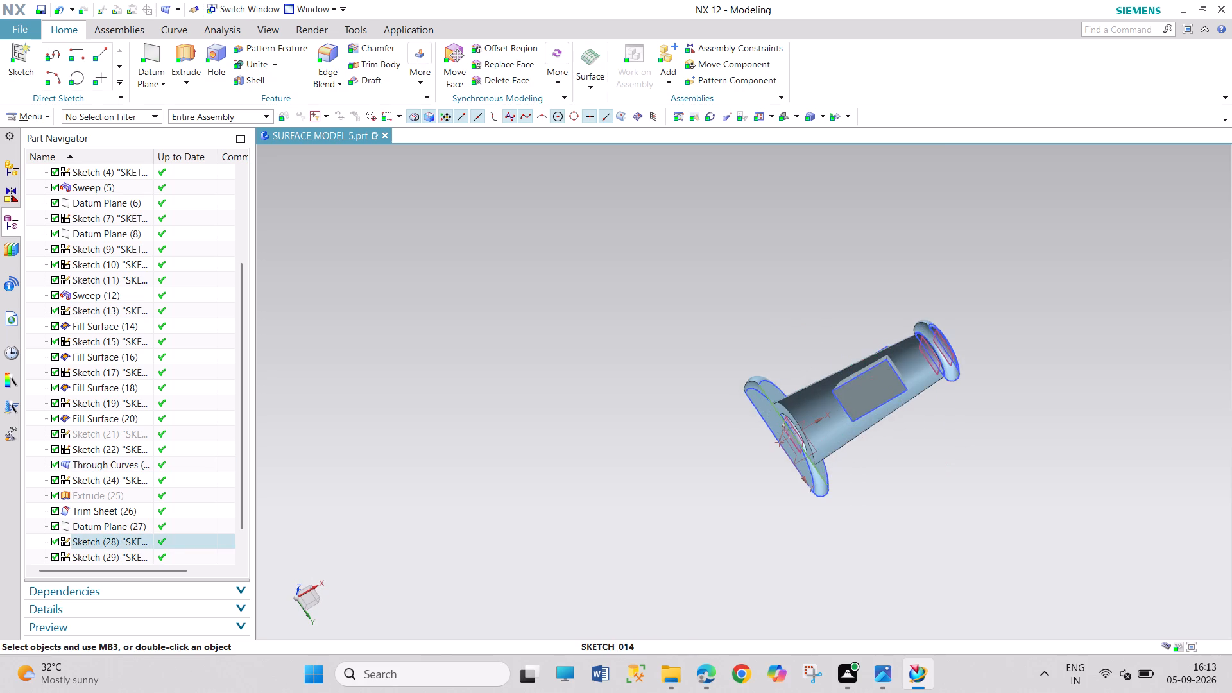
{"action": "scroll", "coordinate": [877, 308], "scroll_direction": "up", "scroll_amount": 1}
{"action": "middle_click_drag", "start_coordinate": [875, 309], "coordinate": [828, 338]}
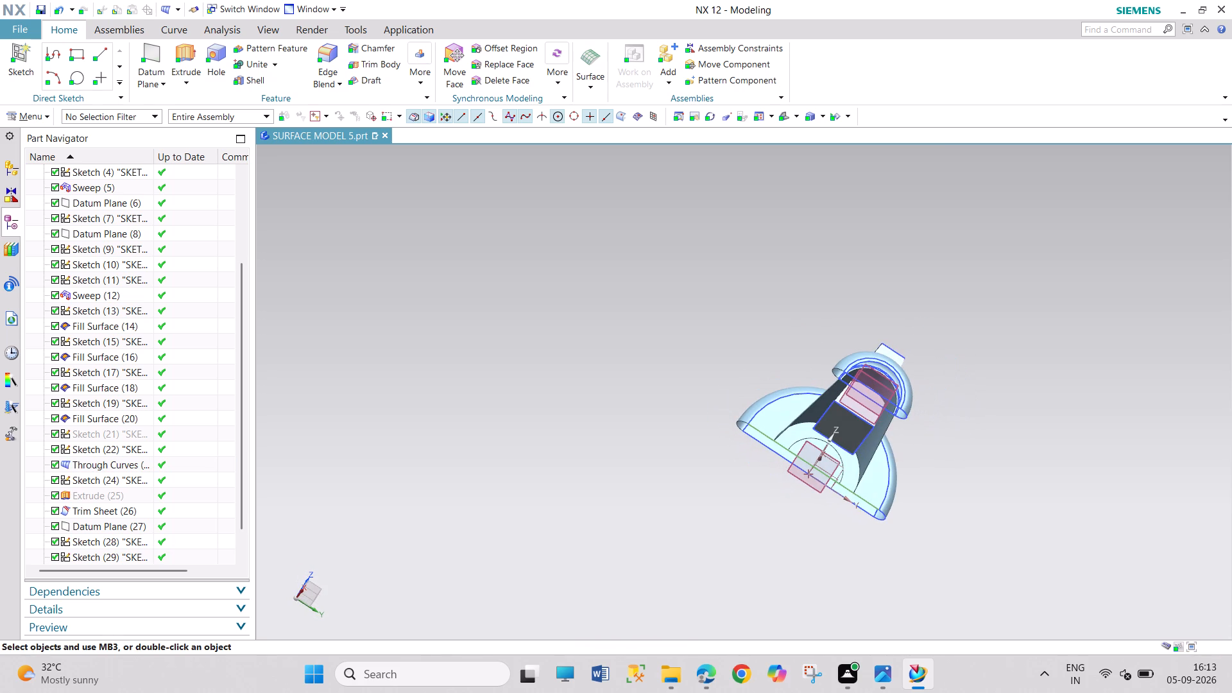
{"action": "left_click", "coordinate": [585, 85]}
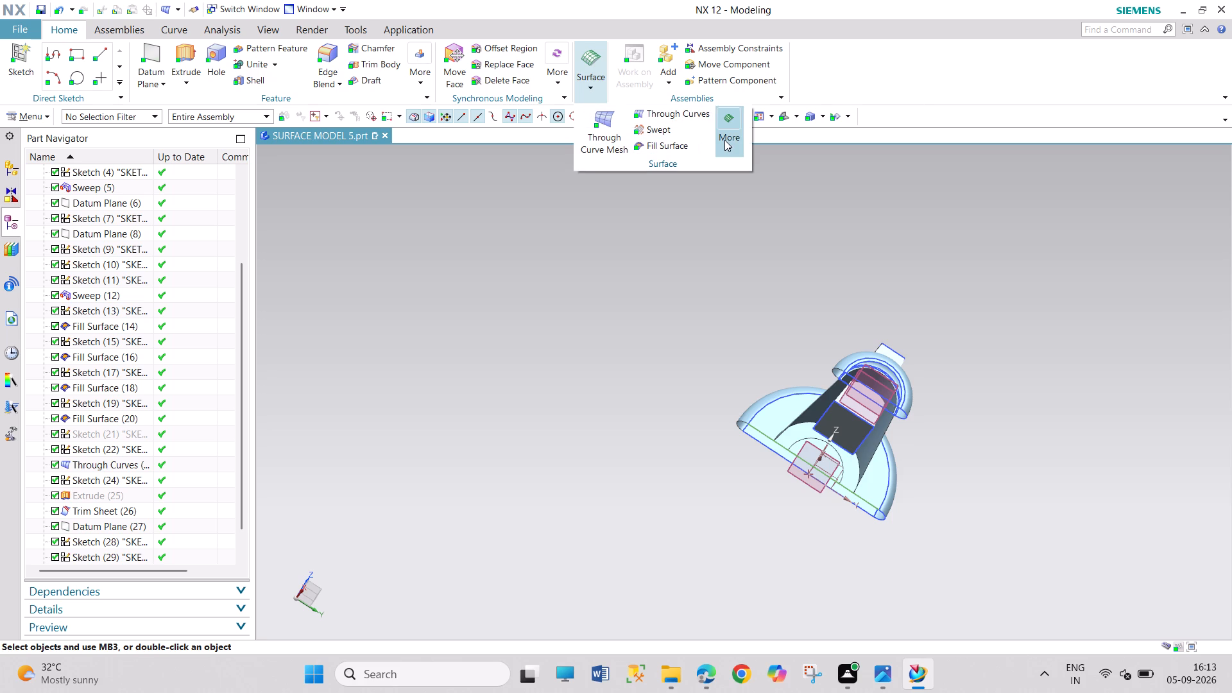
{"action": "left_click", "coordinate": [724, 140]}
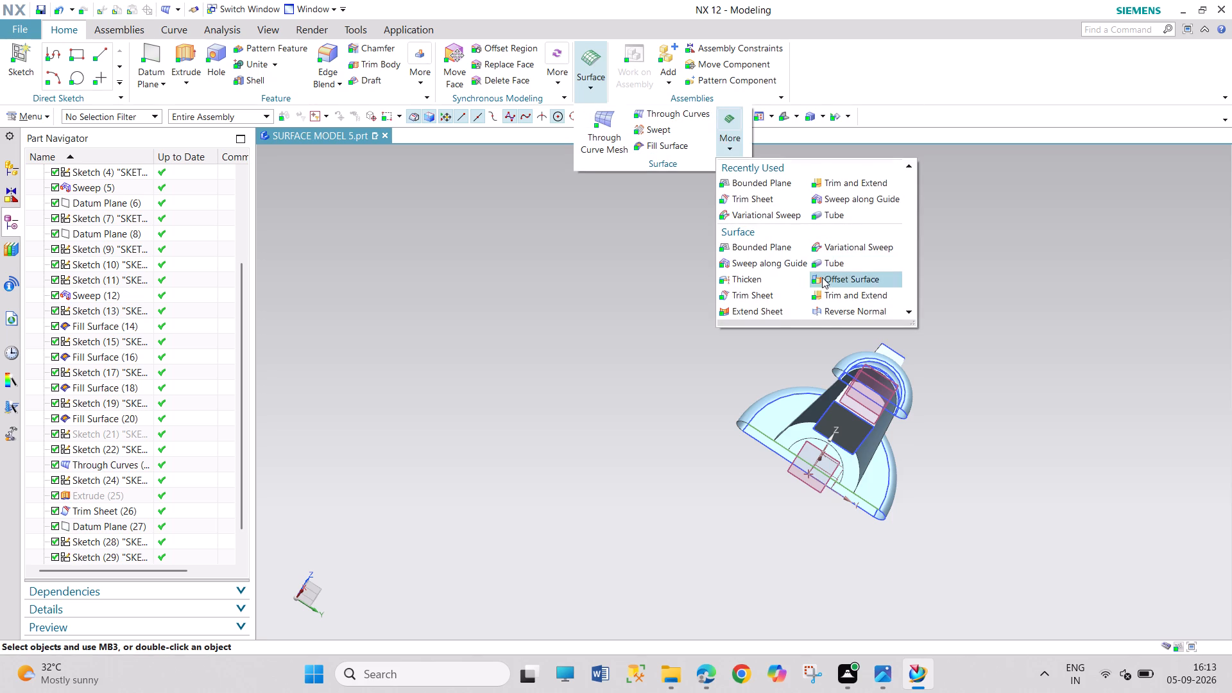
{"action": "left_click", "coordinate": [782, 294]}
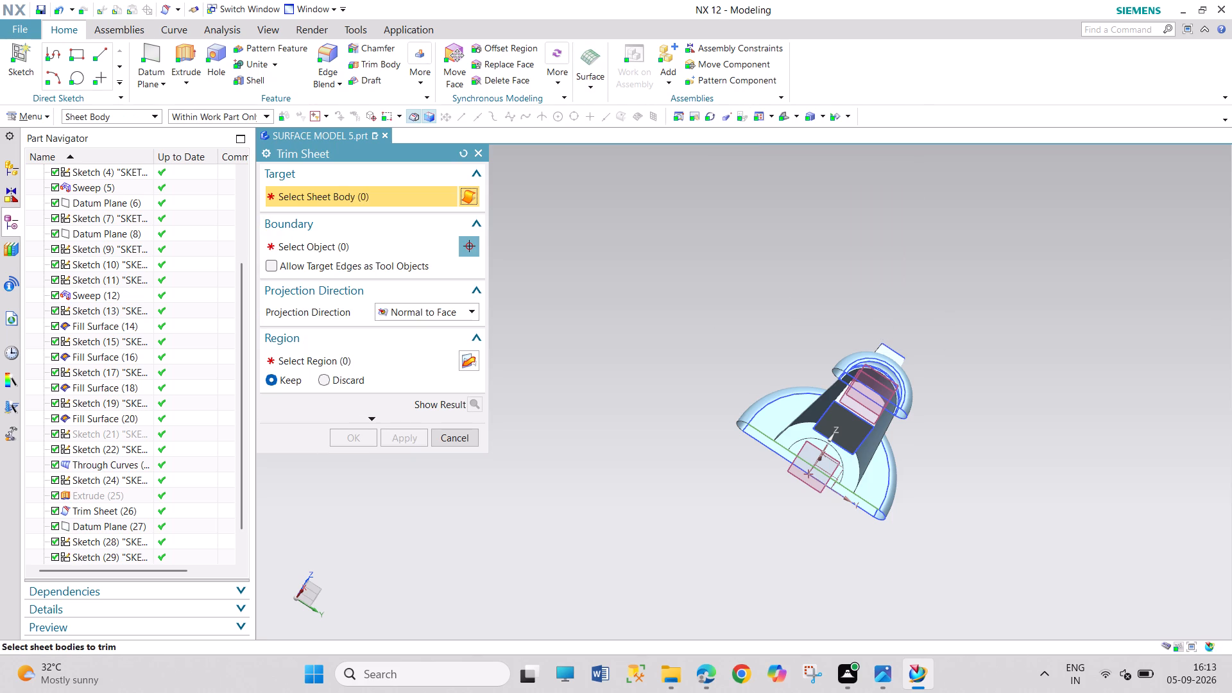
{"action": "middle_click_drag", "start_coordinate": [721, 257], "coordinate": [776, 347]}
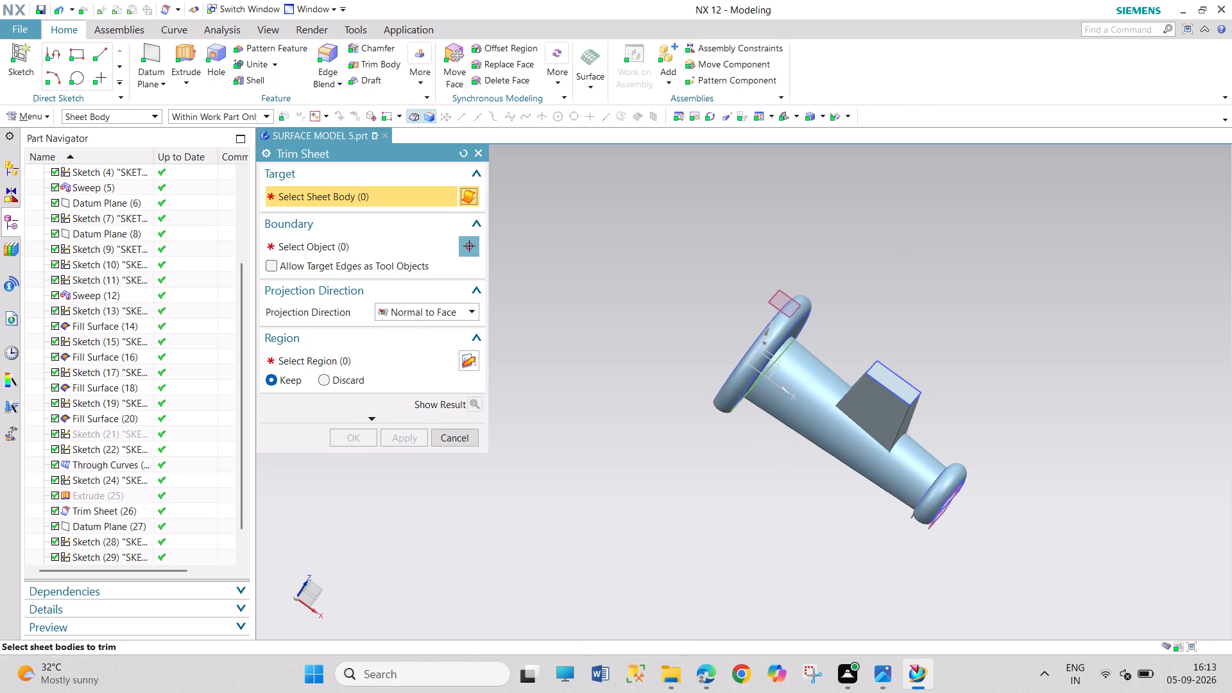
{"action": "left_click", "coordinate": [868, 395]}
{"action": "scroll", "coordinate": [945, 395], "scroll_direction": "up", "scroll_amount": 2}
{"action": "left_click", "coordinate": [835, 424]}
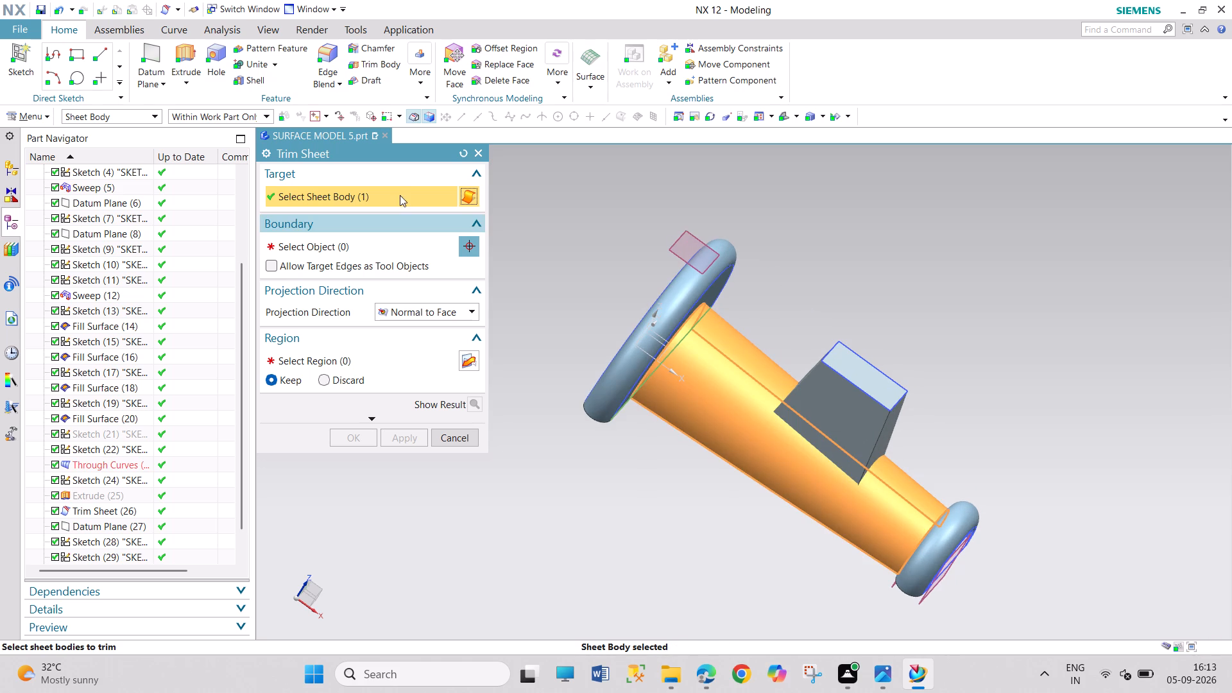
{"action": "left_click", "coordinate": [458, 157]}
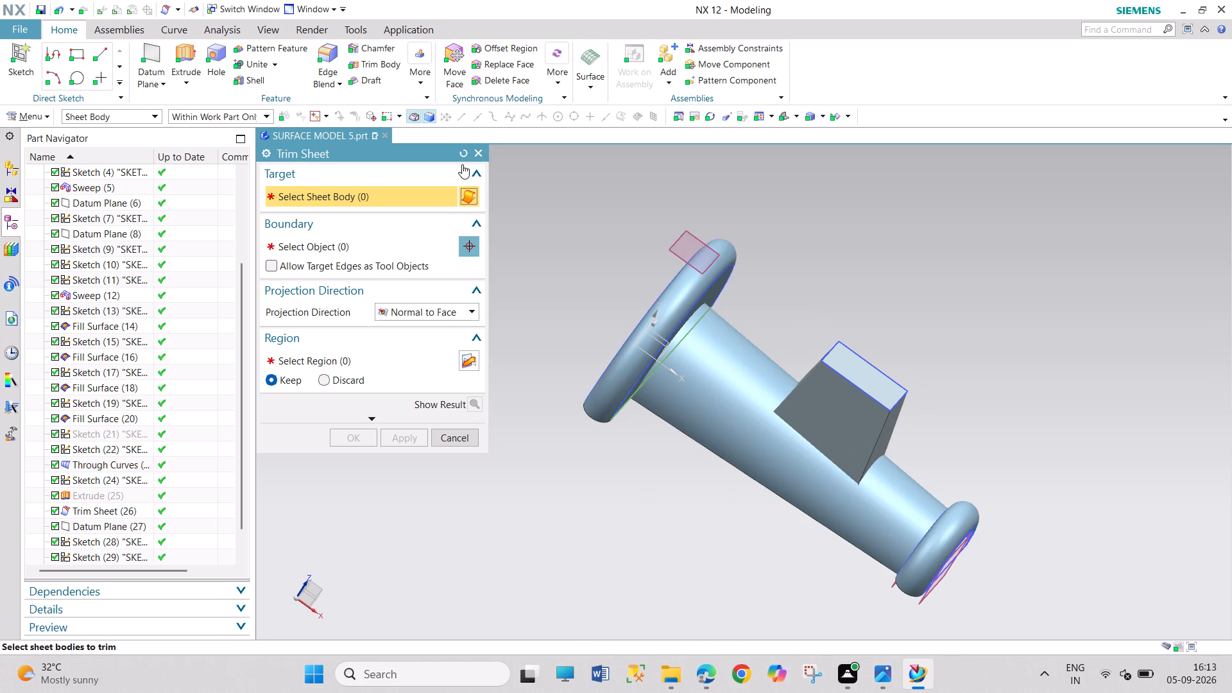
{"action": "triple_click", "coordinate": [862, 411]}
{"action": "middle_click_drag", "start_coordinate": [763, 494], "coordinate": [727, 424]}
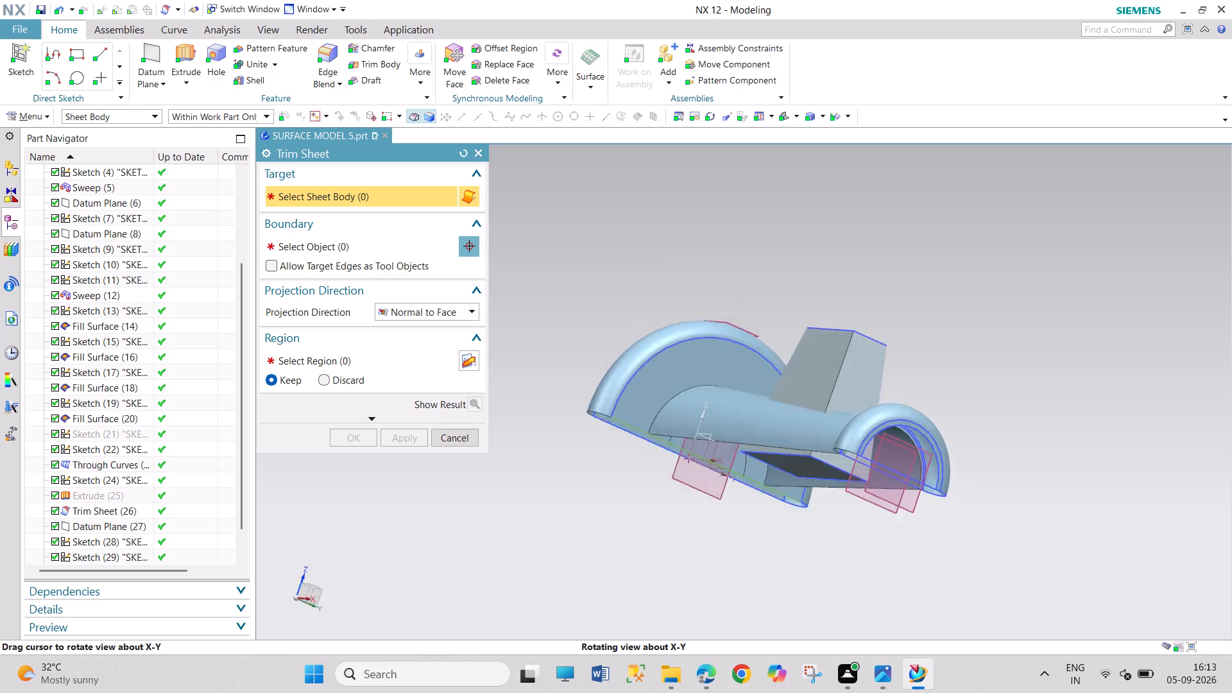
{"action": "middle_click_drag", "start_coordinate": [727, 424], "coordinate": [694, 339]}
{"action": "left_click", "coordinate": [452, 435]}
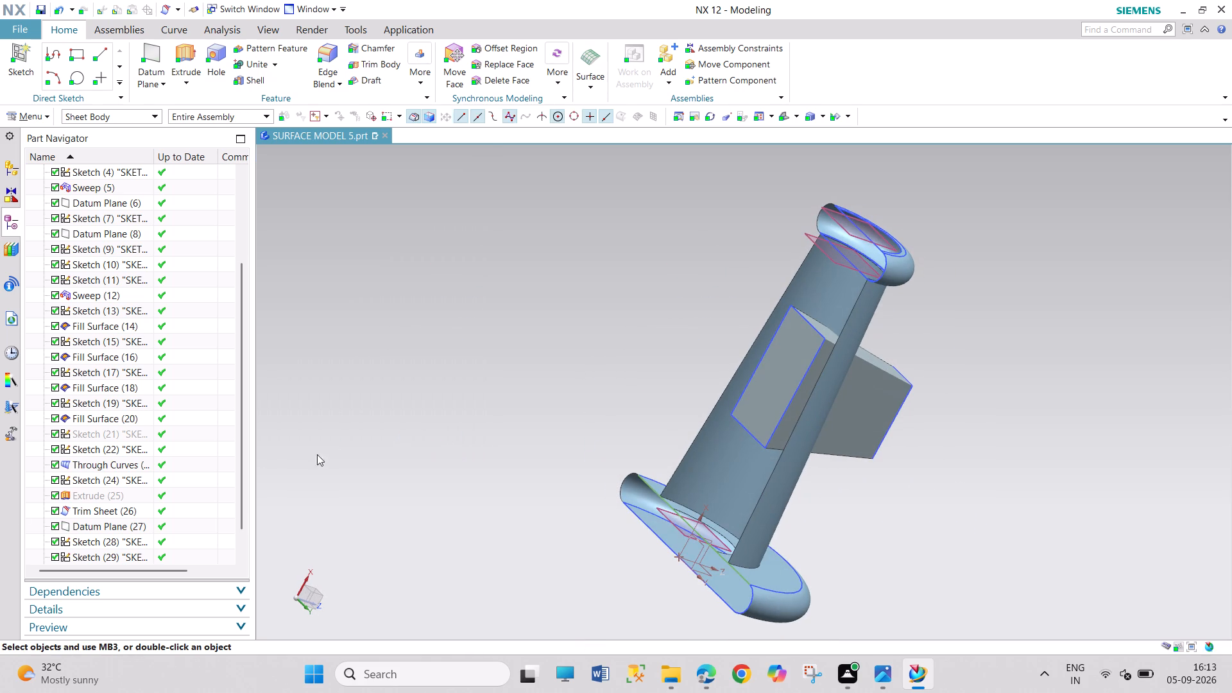
Edit the boss's Through Curves feature and set its body type to Sheet.
{"action": "scroll", "coordinate": [110, 486], "scroll_direction": "down", "scroll_amount": 4}
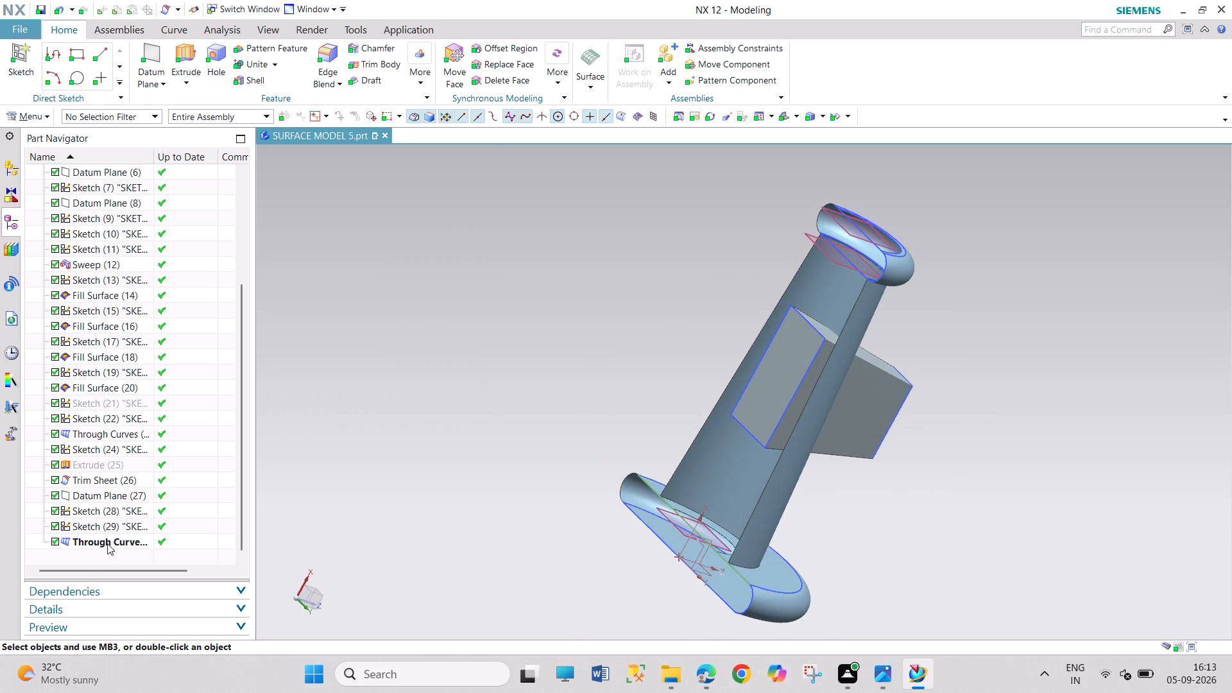
{"action": "right_click", "coordinate": [107, 543]}
{"action": "left_click", "coordinate": [154, 286]}
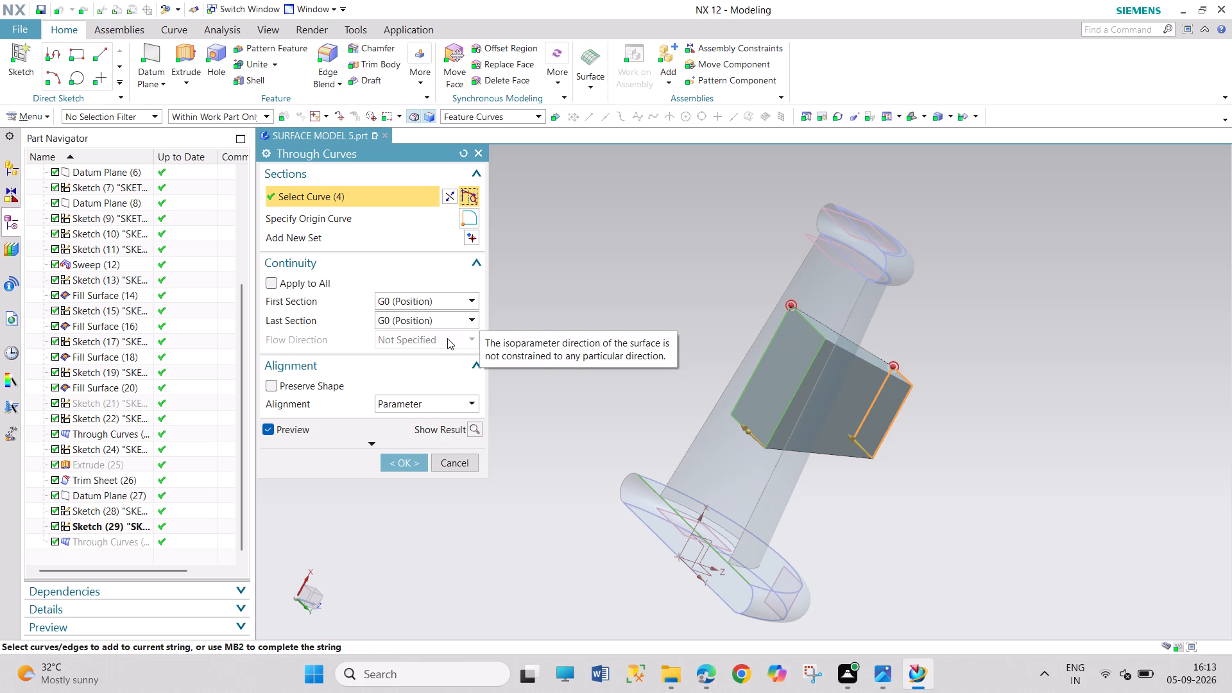
{"action": "left_click", "coordinate": [356, 440]}
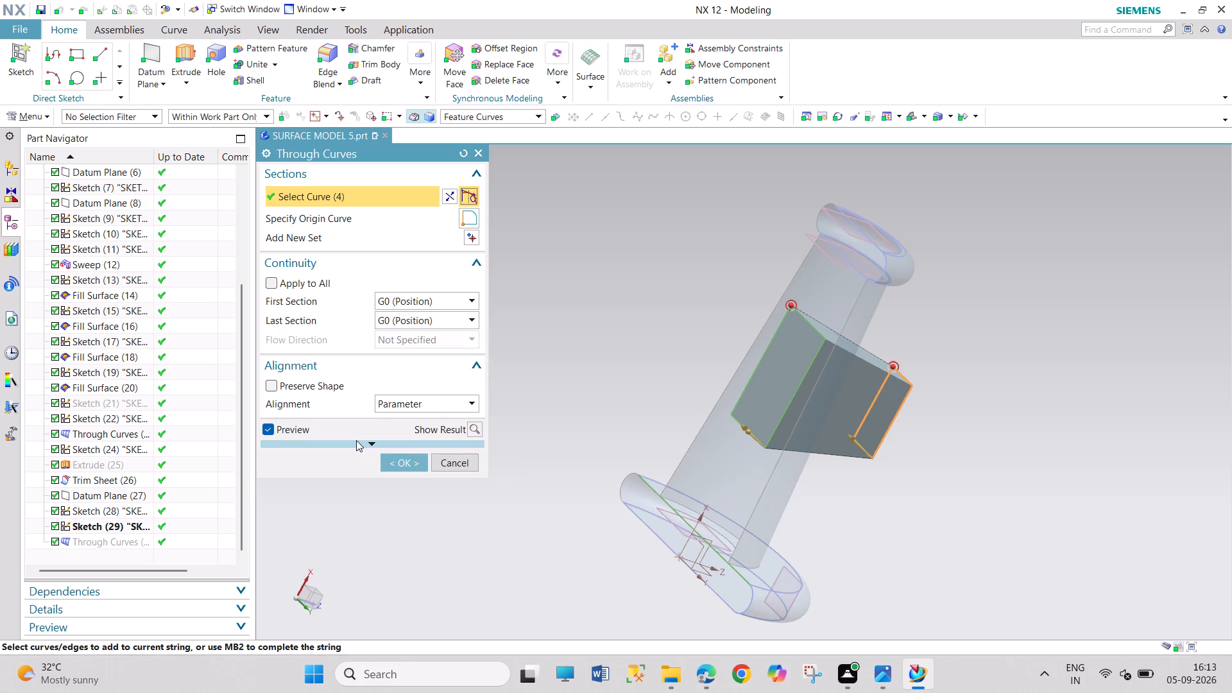
{"action": "scroll", "coordinate": [356, 438], "scroll_direction": "down", "scroll_amount": 2}
{"action": "left_click", "coordinate": [361, 450]}
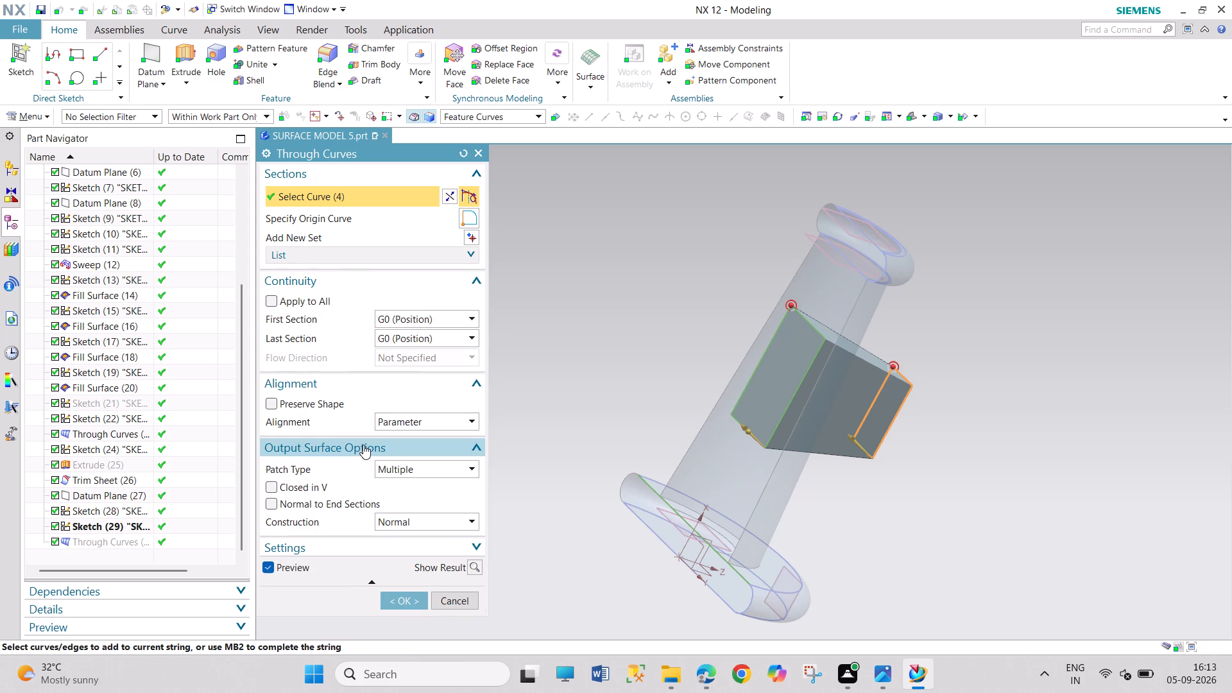
{"action": "scroll", "coordinate": [363, 445], "scroll_direction": "down", "scroll_amount": 2}
{"action": "left_click", "coordinate": [330, 551]}
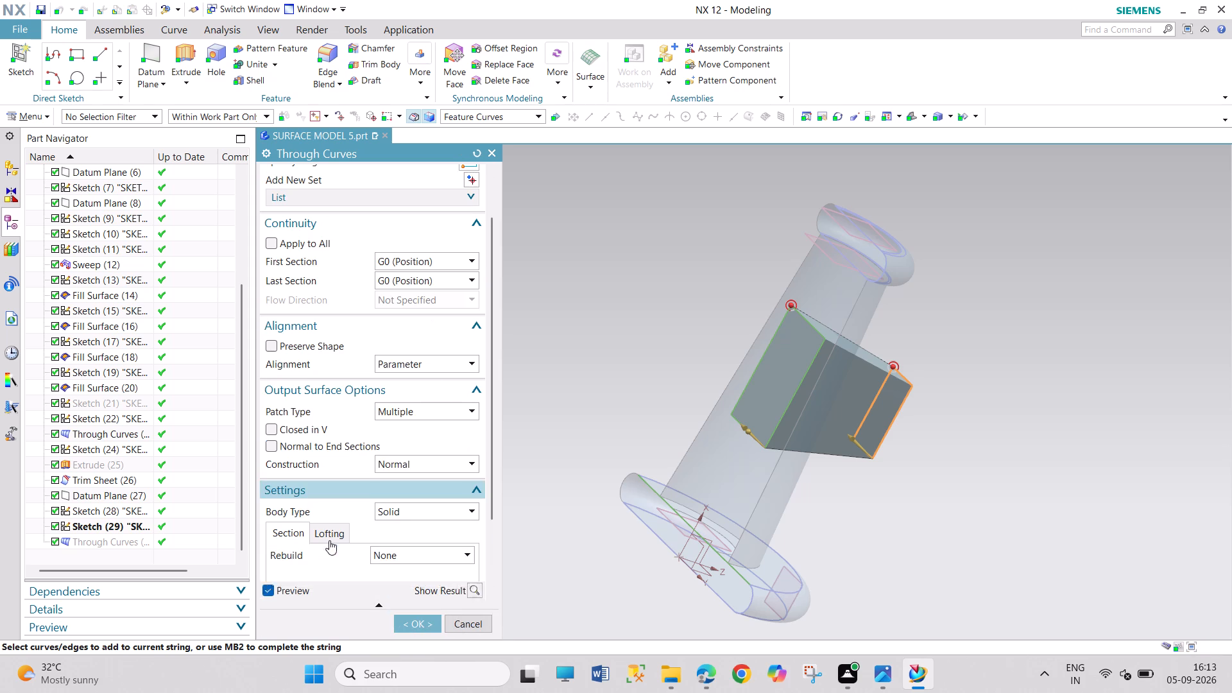
{"action": "left_click", "coordinate": [429, 511]}
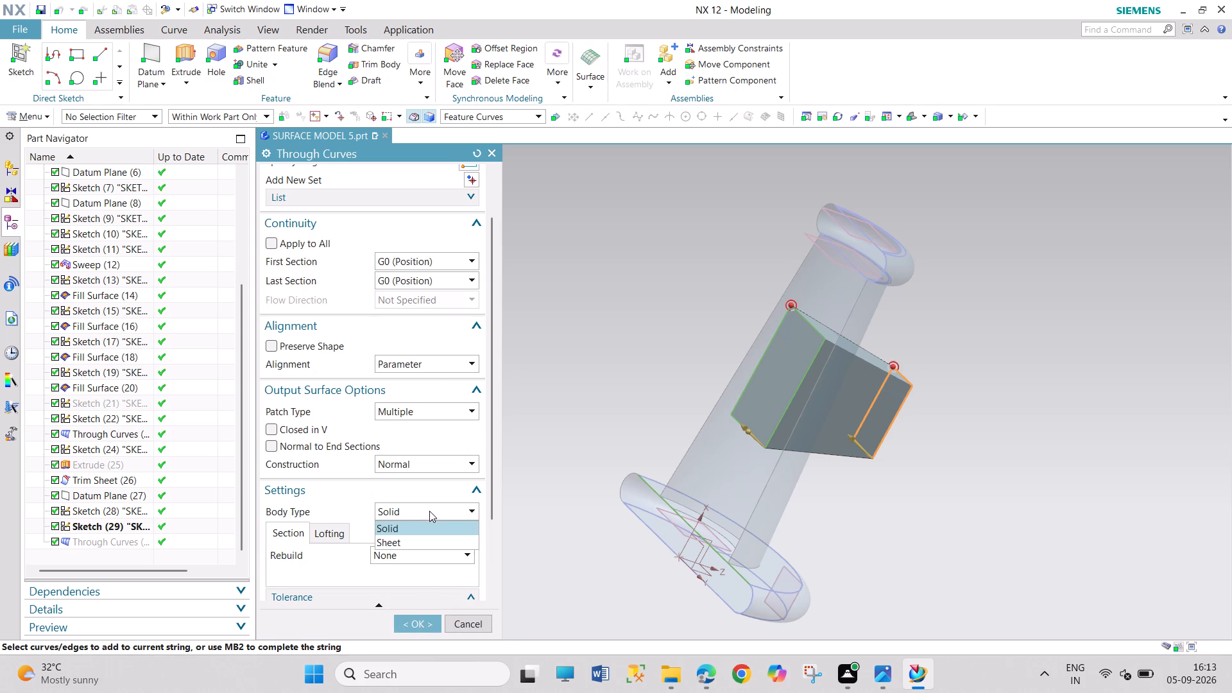
{"action": "left_click", "coordinate": [421, 545]}
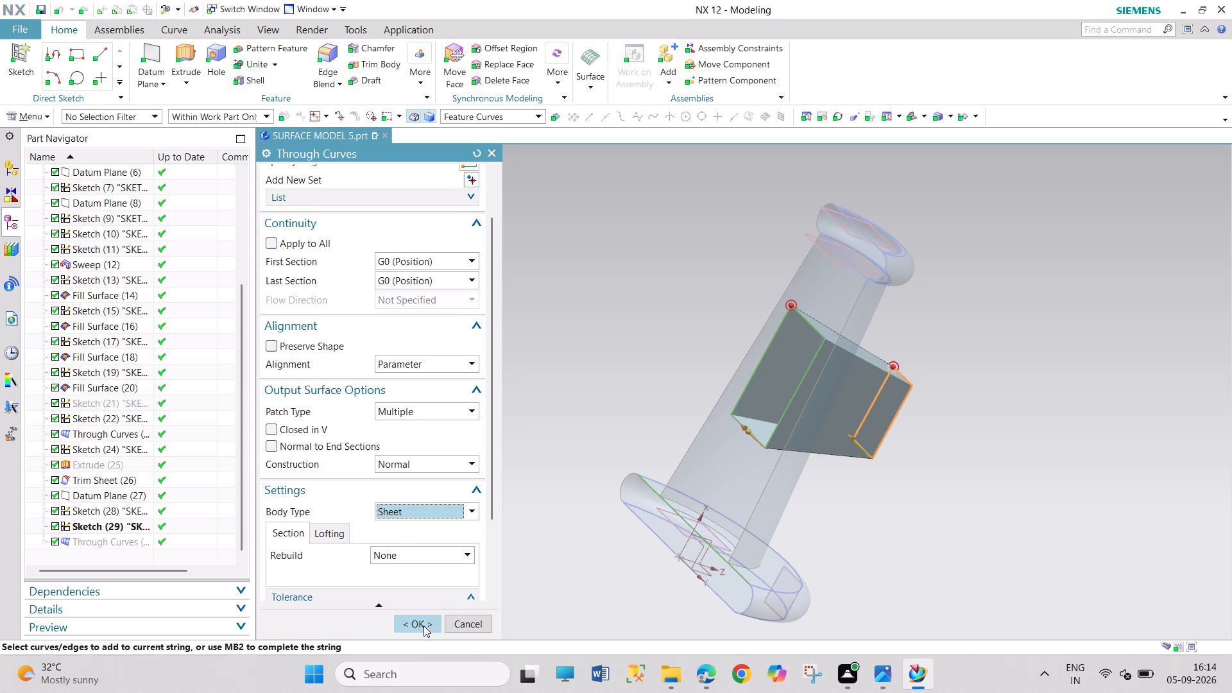
{"action": "left_click", "coordinate": [346, 532]}
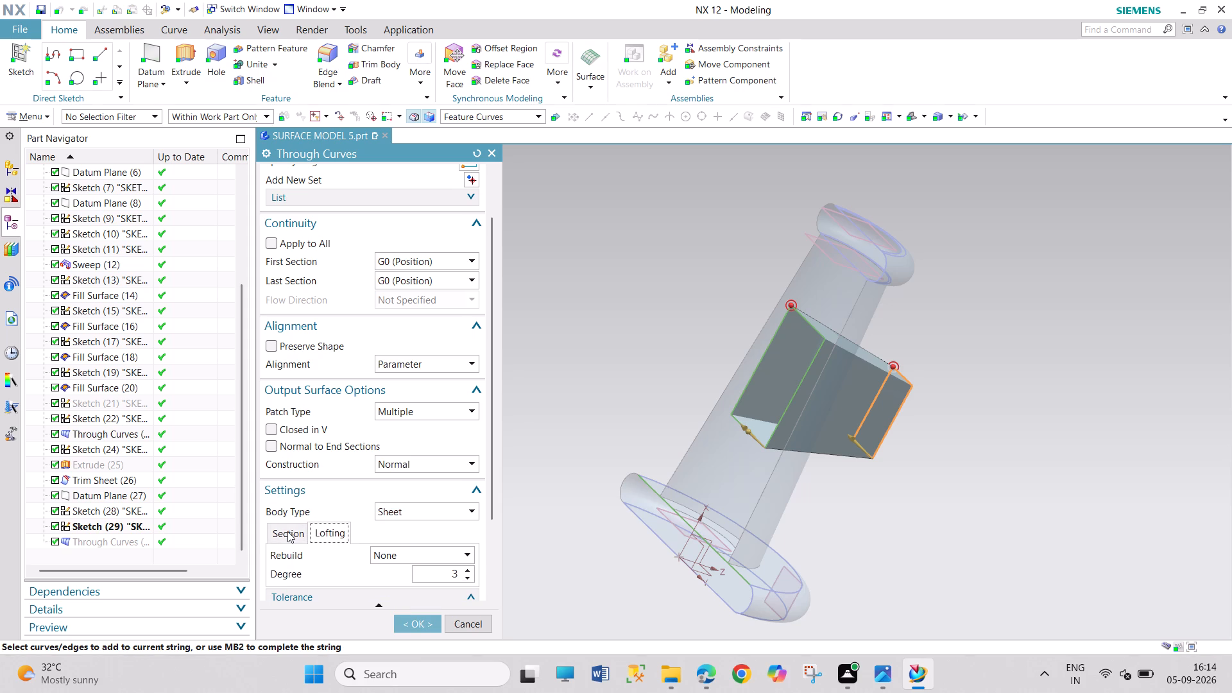
{"action": "left_click", "coordinate": [287, 531]}
{"action": "left_click", "coordinate": [407, 621]}
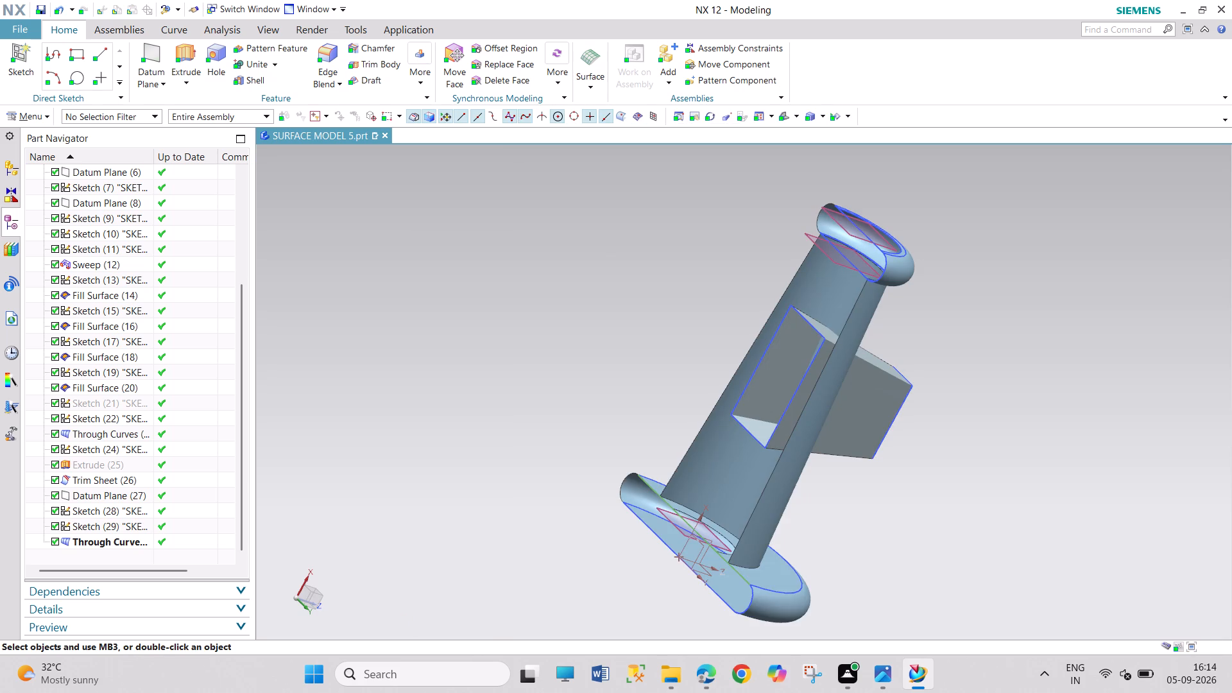
Trim the boss sheet with Trim Sheet, using the tapered tube surface as boundary and keeping the portion outside the tube.
{"action": "left_click", "coordinate": [583, 82]}
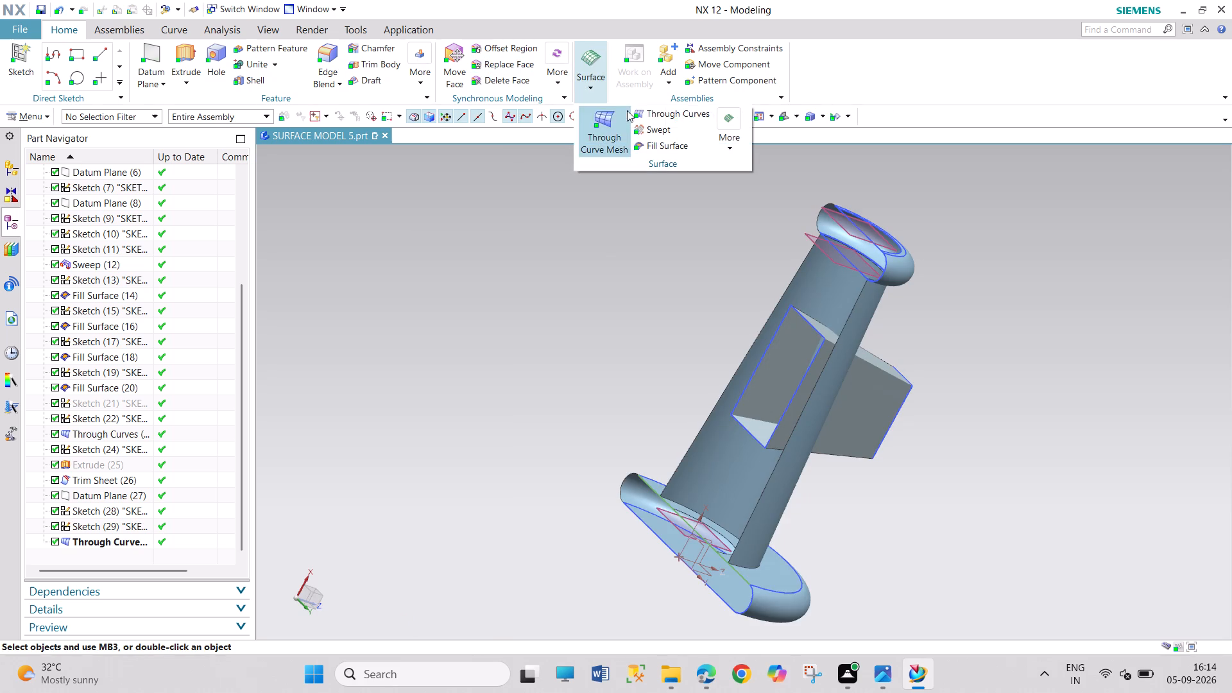
{"action": "left_click", "coordinate": [730, 132]}
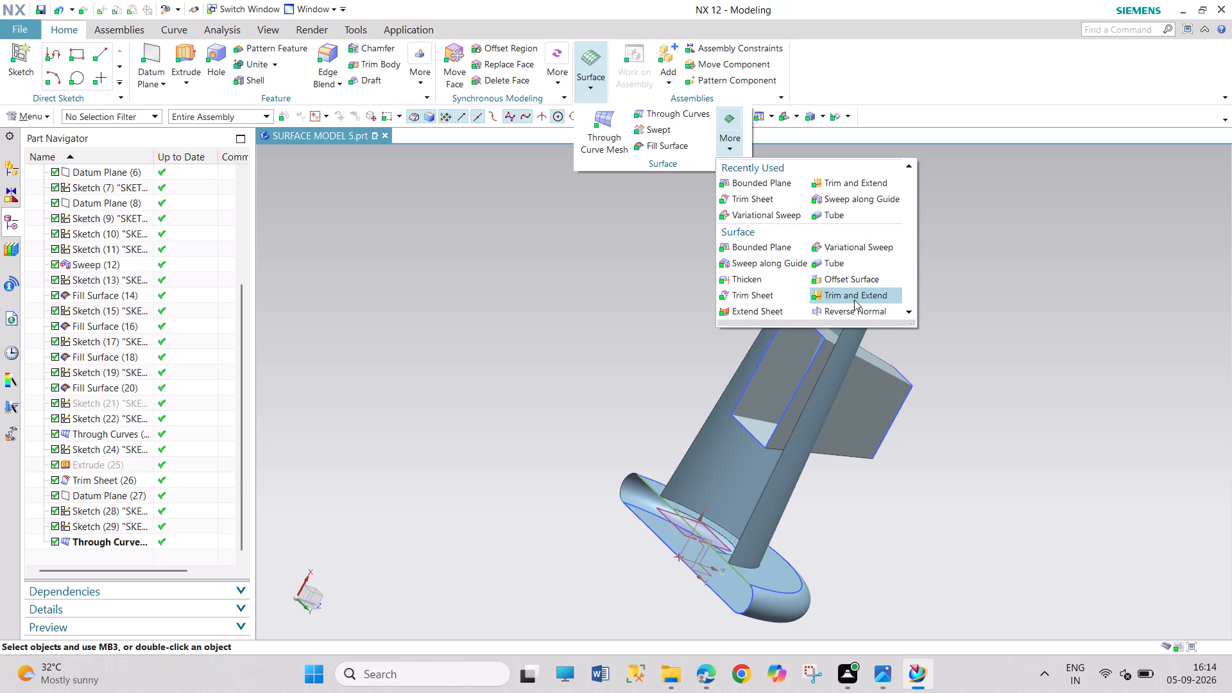
{"action": "left_click", "coordinate": [764, 300]}
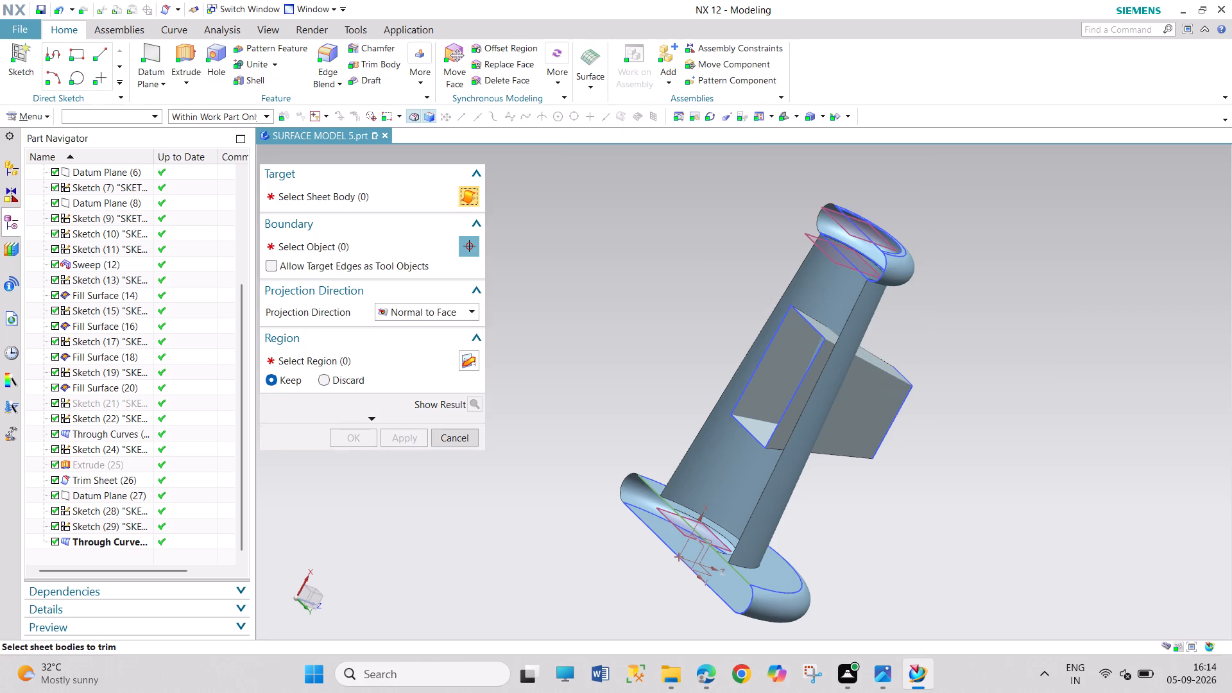
{"action": "left_click", "coordinate": [878, 376]}
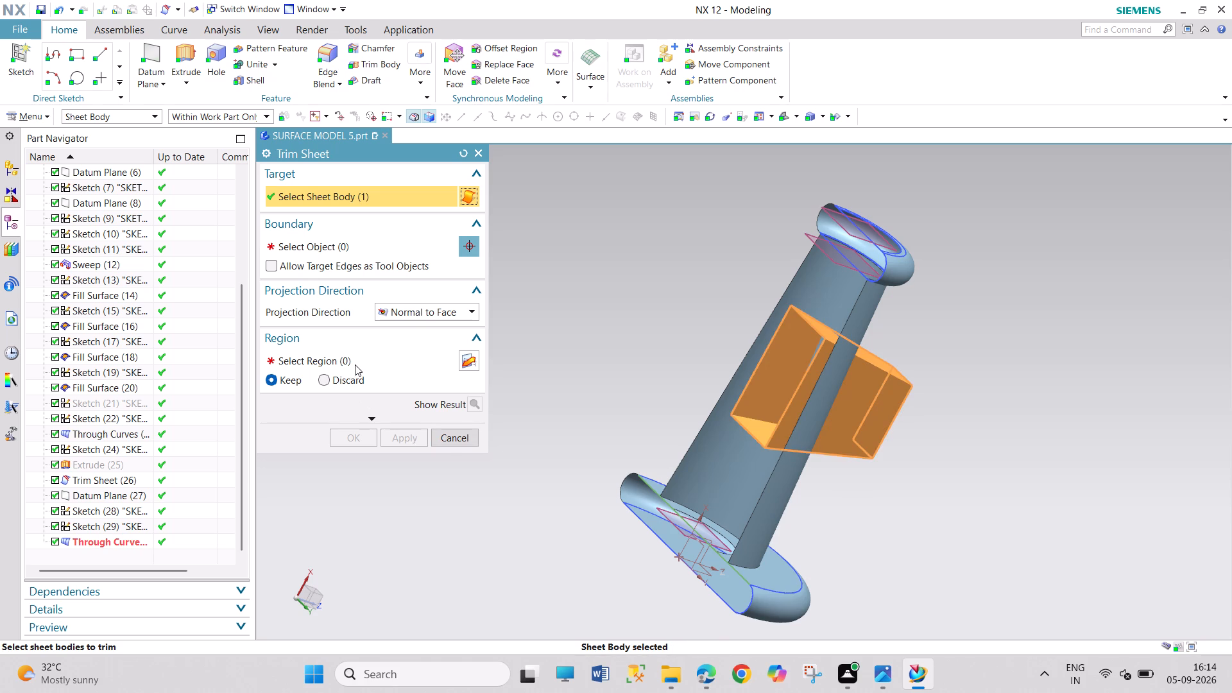
{"action": "left_click", "coordinate": [362, 244]}
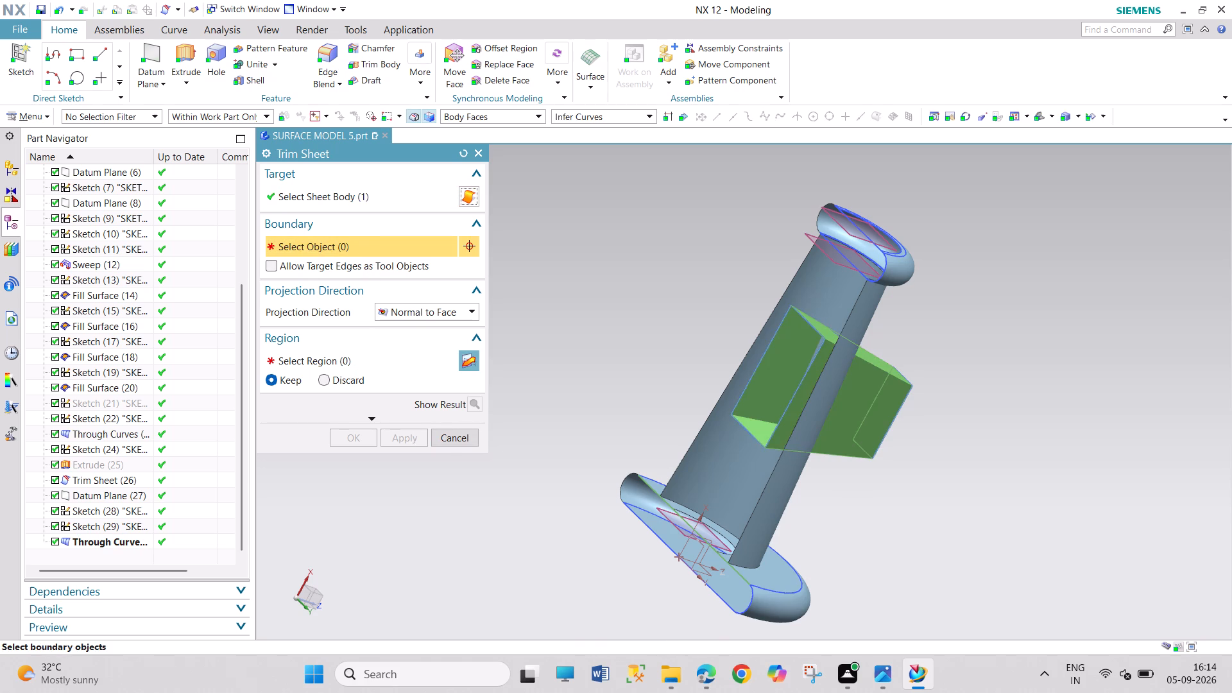
{"action": "left_click", "coordinate": [864, 311]}
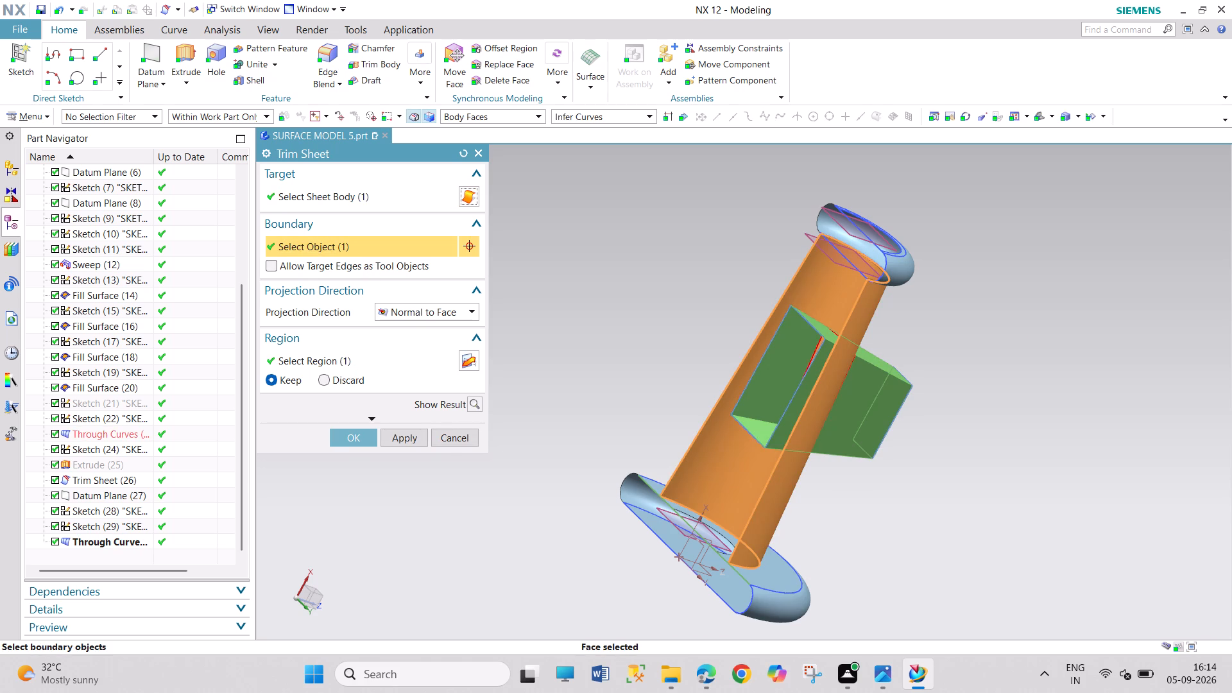
{"action": "left_click", "coordinate": [341, 439]}
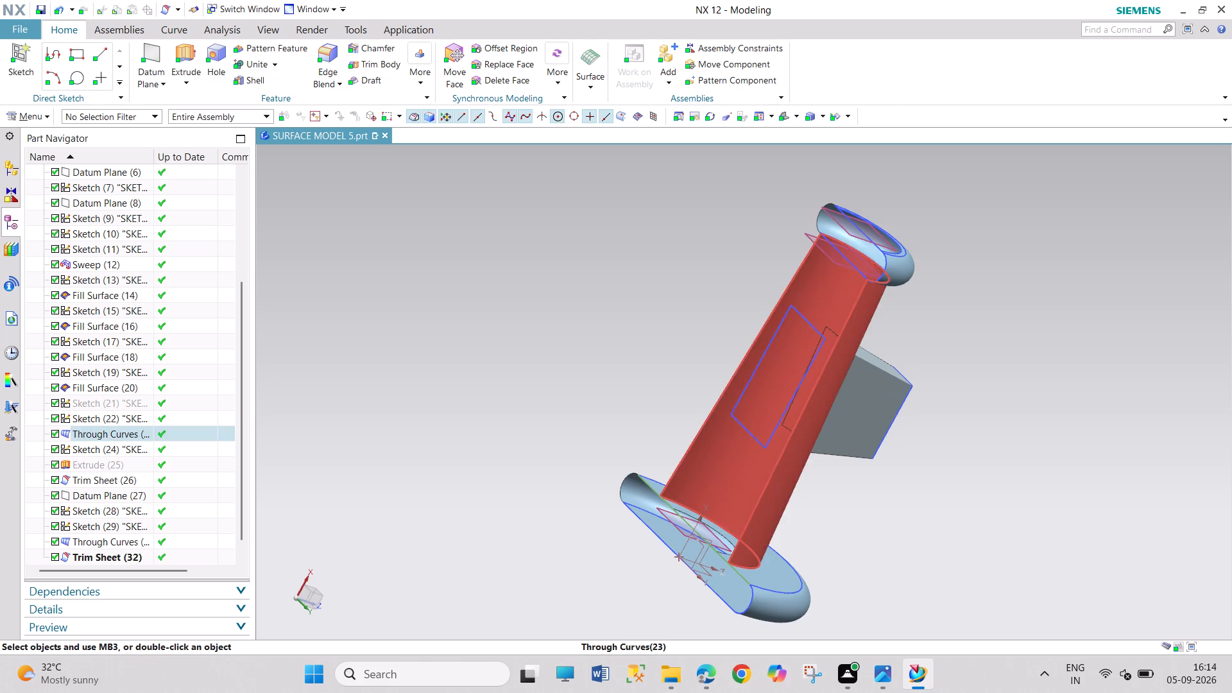
Trim the tapered tube sheet with Trim Sheet, using the boss sheet as boundary, to cut the opening beneath the boss.
{"action": "scroll", "coordinate": [753, 360], "scroll_direction": "down", "scroll_amount": 3}
{"action": "scroll", "coordinate": [753, 360], "scroll_direction": "up", "scroll_amount": 4}
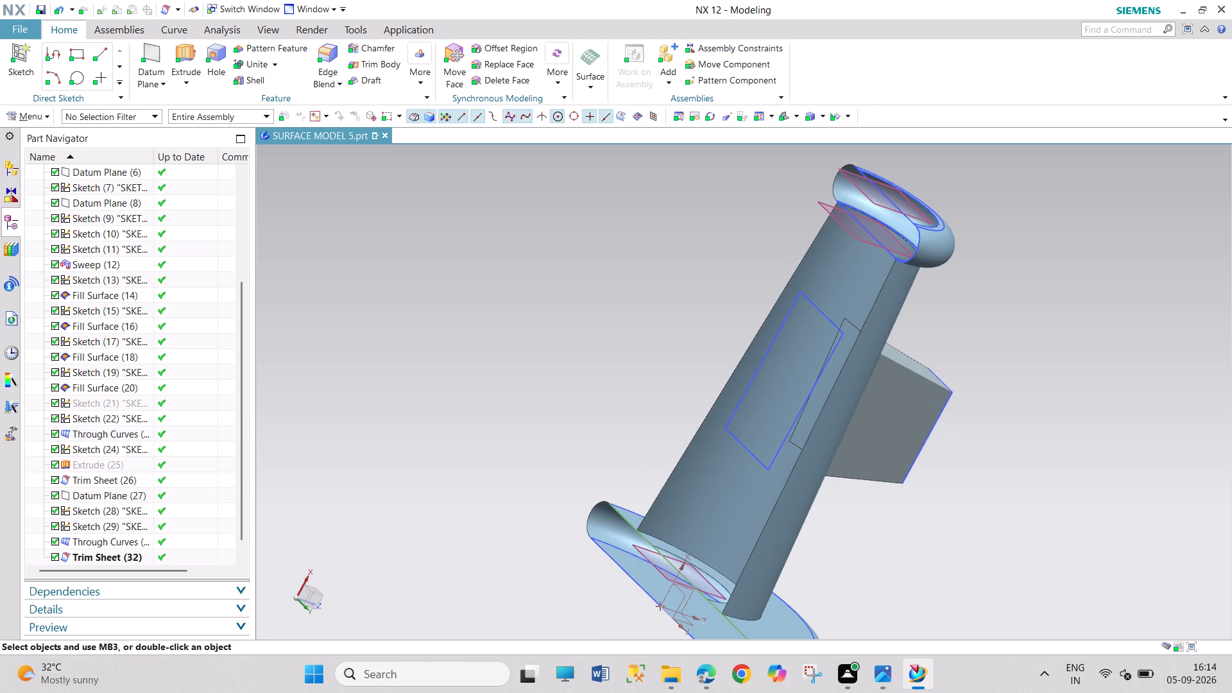
{"action": "scroll", "coordinate": [764, 310], "scroll_direction": "up", "scroll_amount": 2}
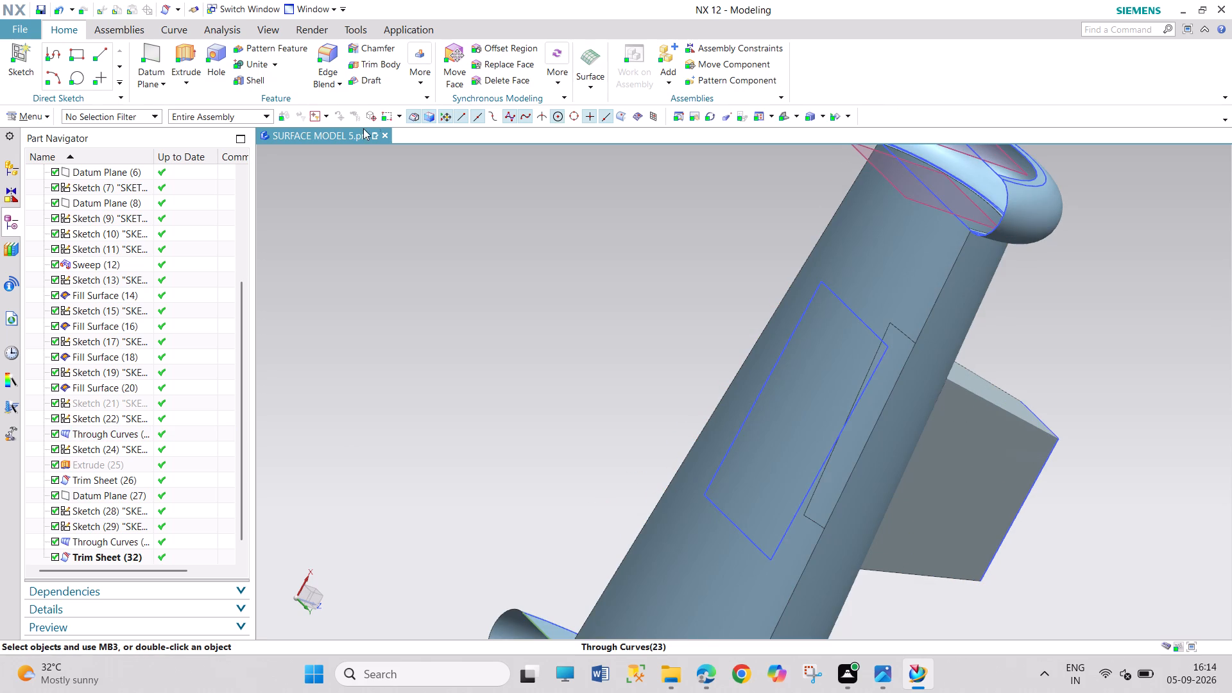
{"action": "left_click", "coordinate": [585, 87]}
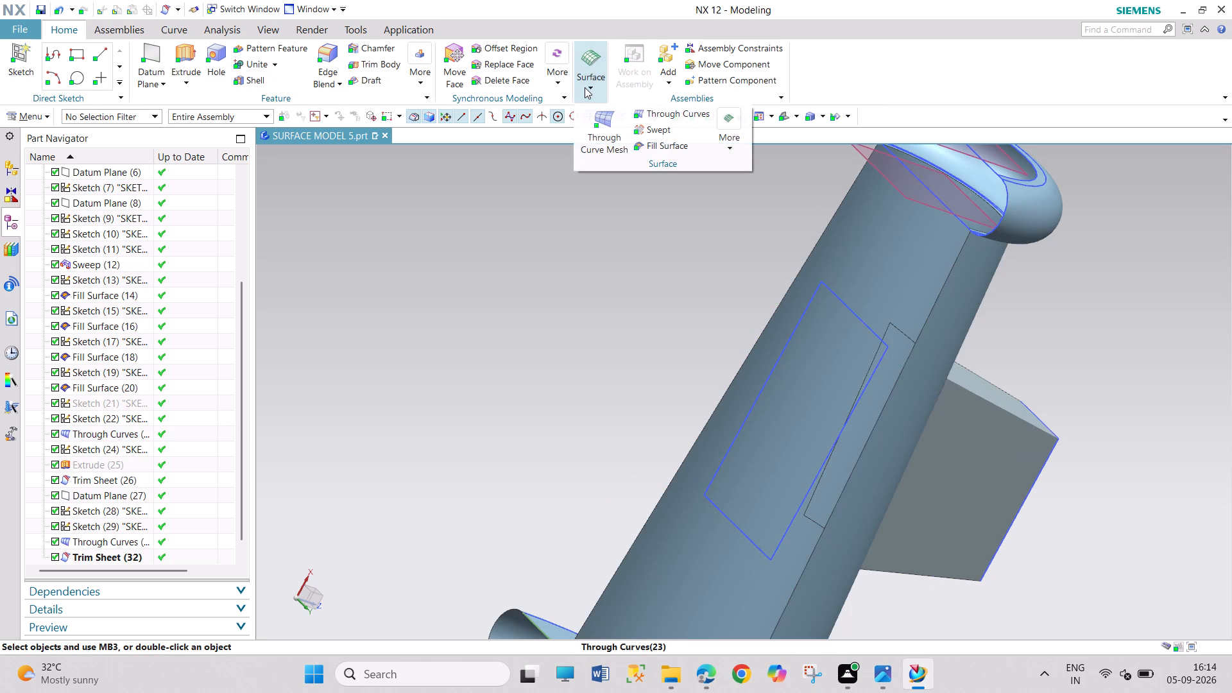
{"action": "left_click", "coordinate": [728, 143]}
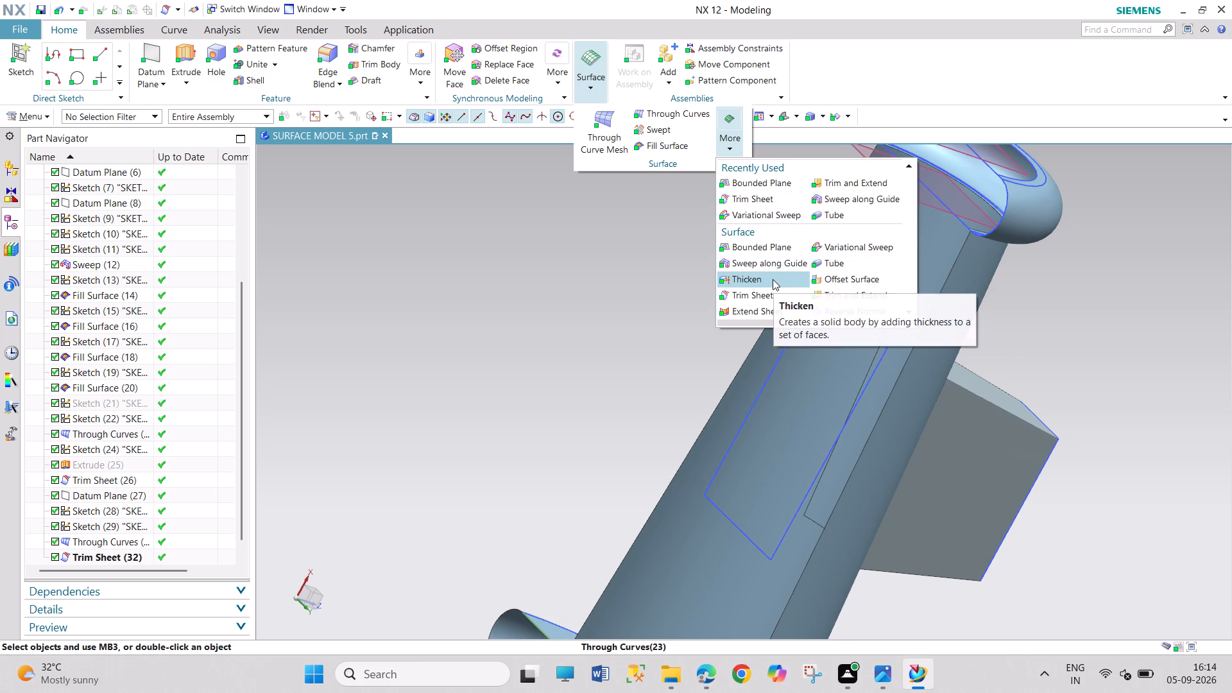
{"action": "left_click", "coordinate": [770, 296]}
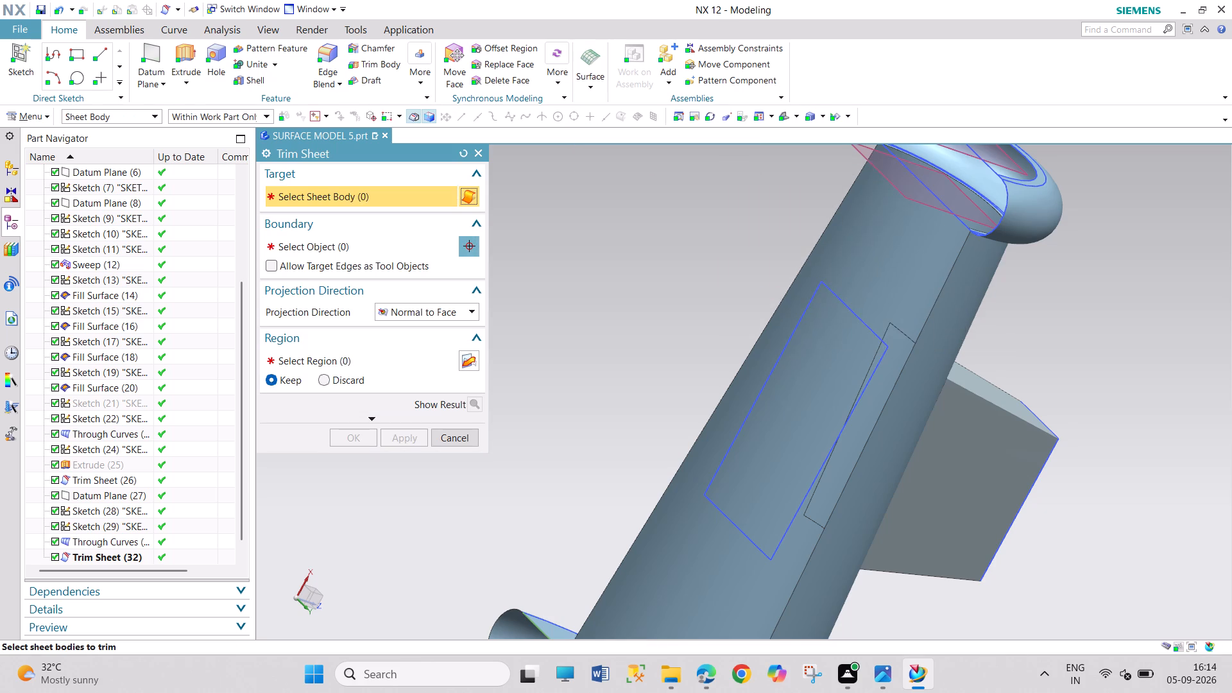
{"action": "left_click", "coordinate": [887, 297]}
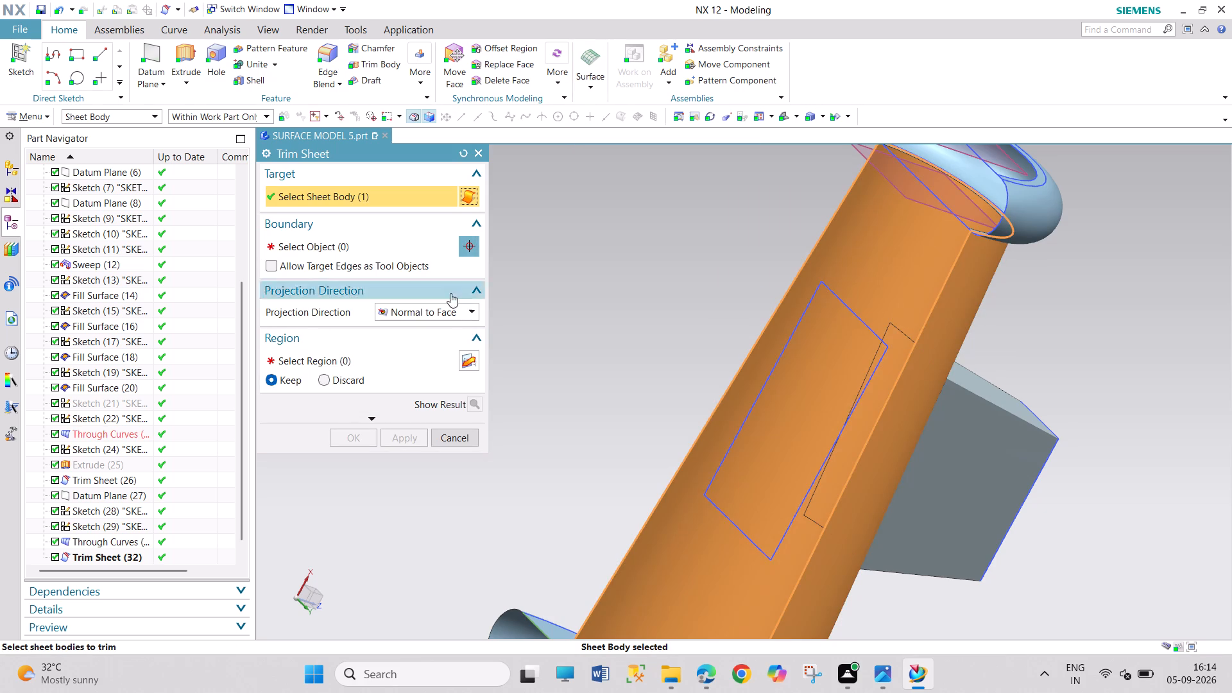
{"action": "left_click", "coordinate": [415, 246]}
{"action": "left_click", "coordinate": [944, 463]}
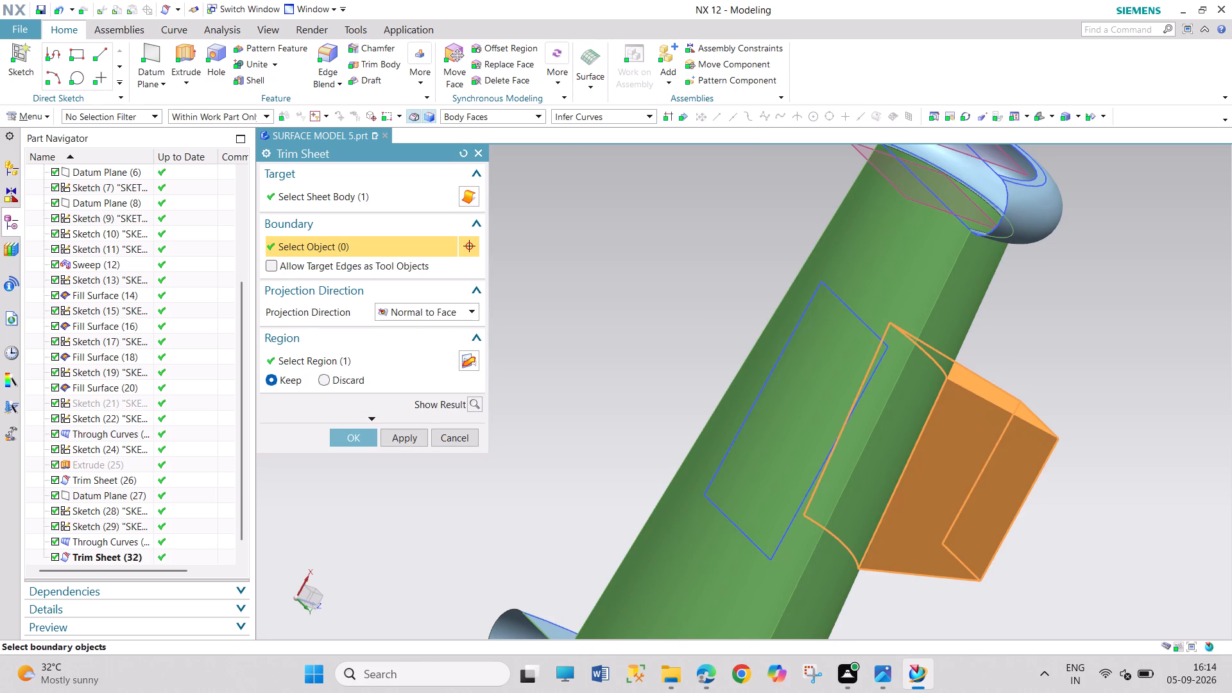
{"action": "left_click", "coordinate": [366, 440]}
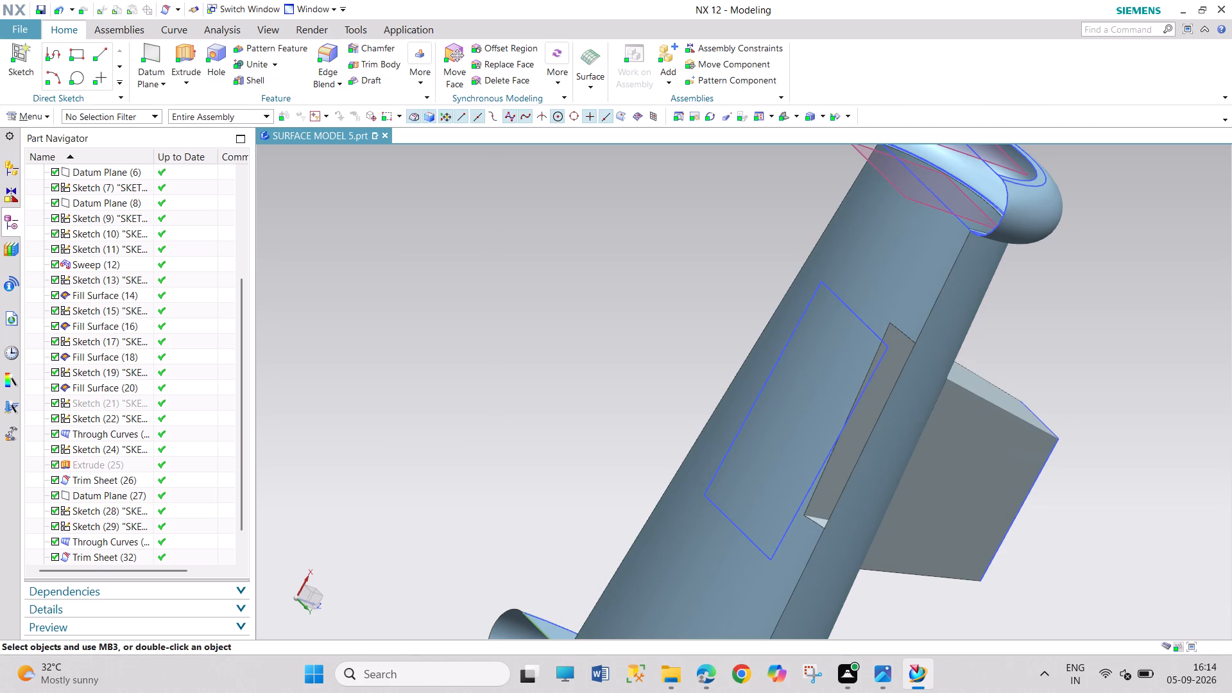
Save the SURFACE MODEL 5 part with the trimmed boss and tube sheets.
{"action": "key", "text": "ctrl+s"}
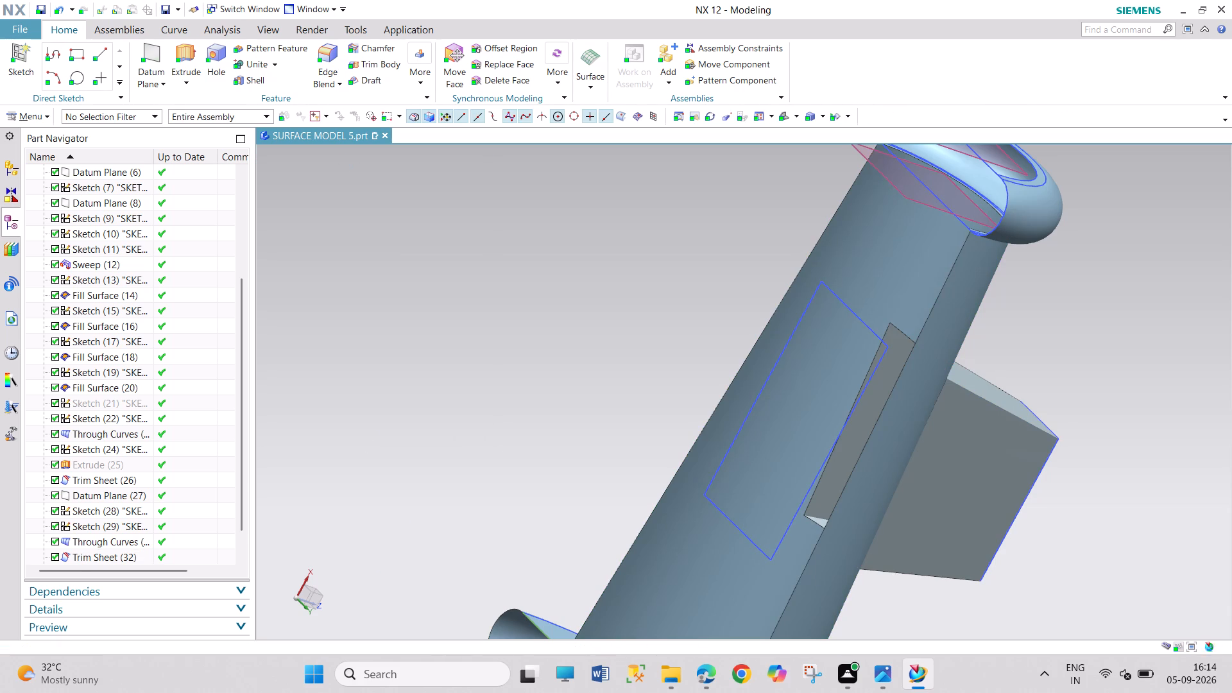
Close the boss's open top with a Fill Surface bounded by the four top rectangle lines, with G0 continuity and shape control None.
{"action": "left_click", "coordinate": [786, 118]}
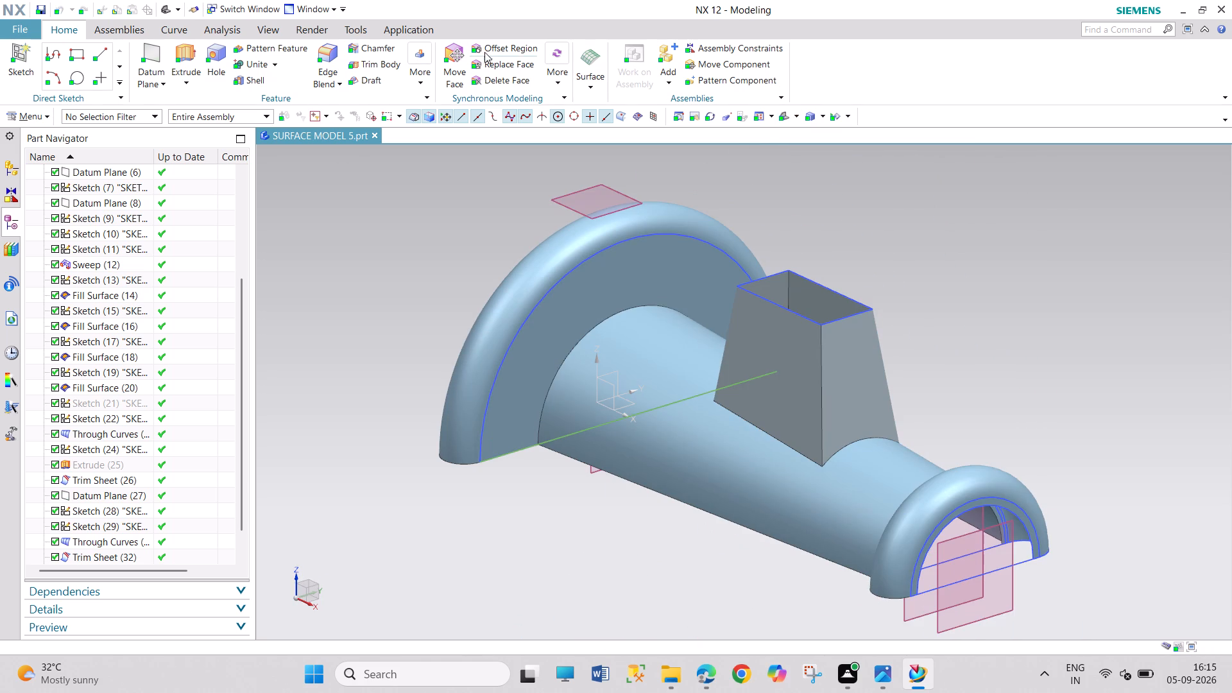
{"action": "left_click", "coordinate": [594, 92]}
{"action": "left_click", "coordinate": [649, 149]}
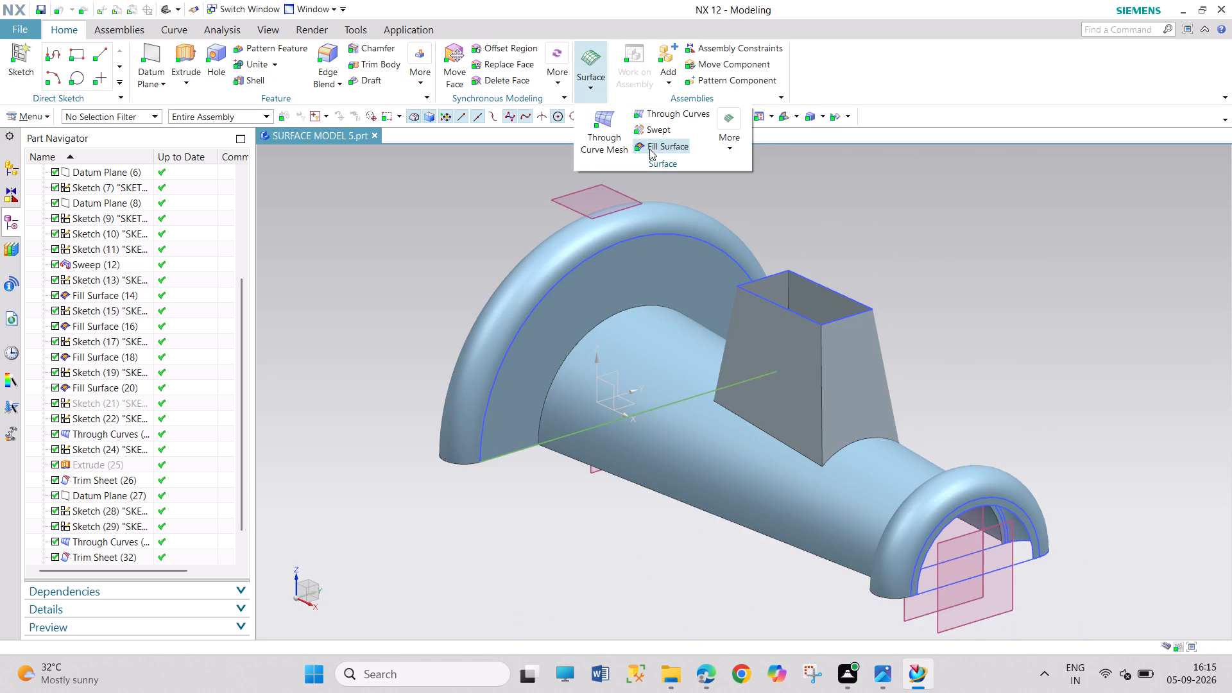
{"action": "left_click", "coordinate": [834, 323]}
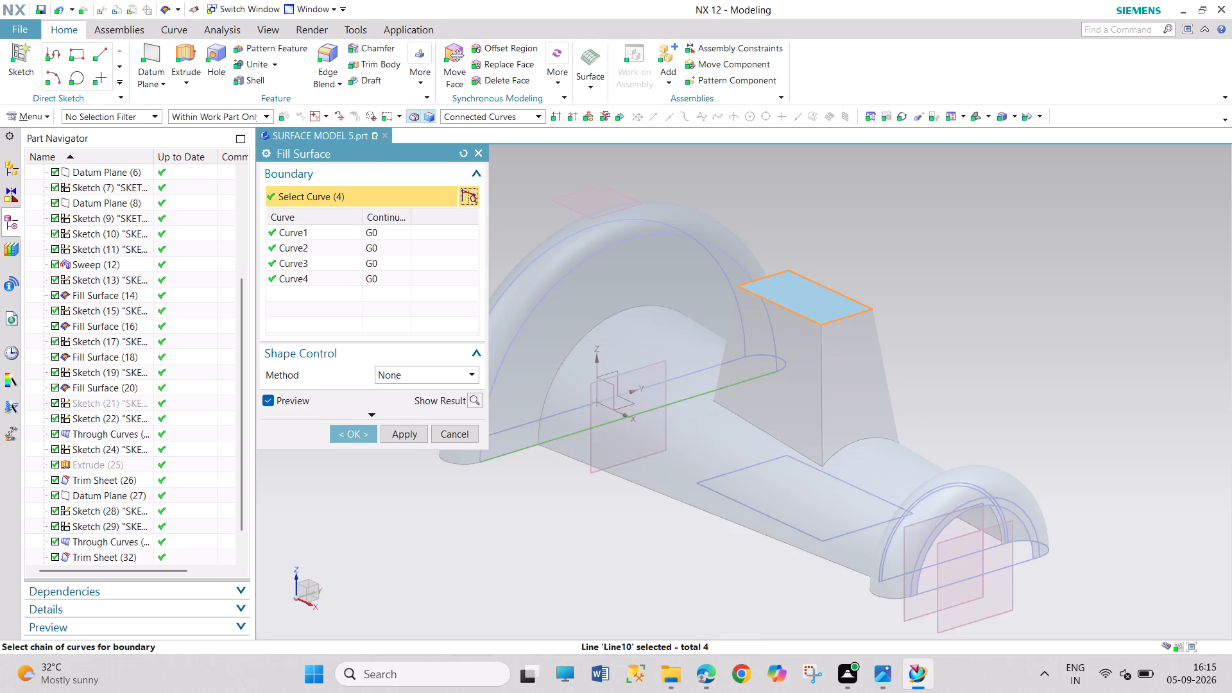
{"action": "left_click", "coordinate": [361, 432]}
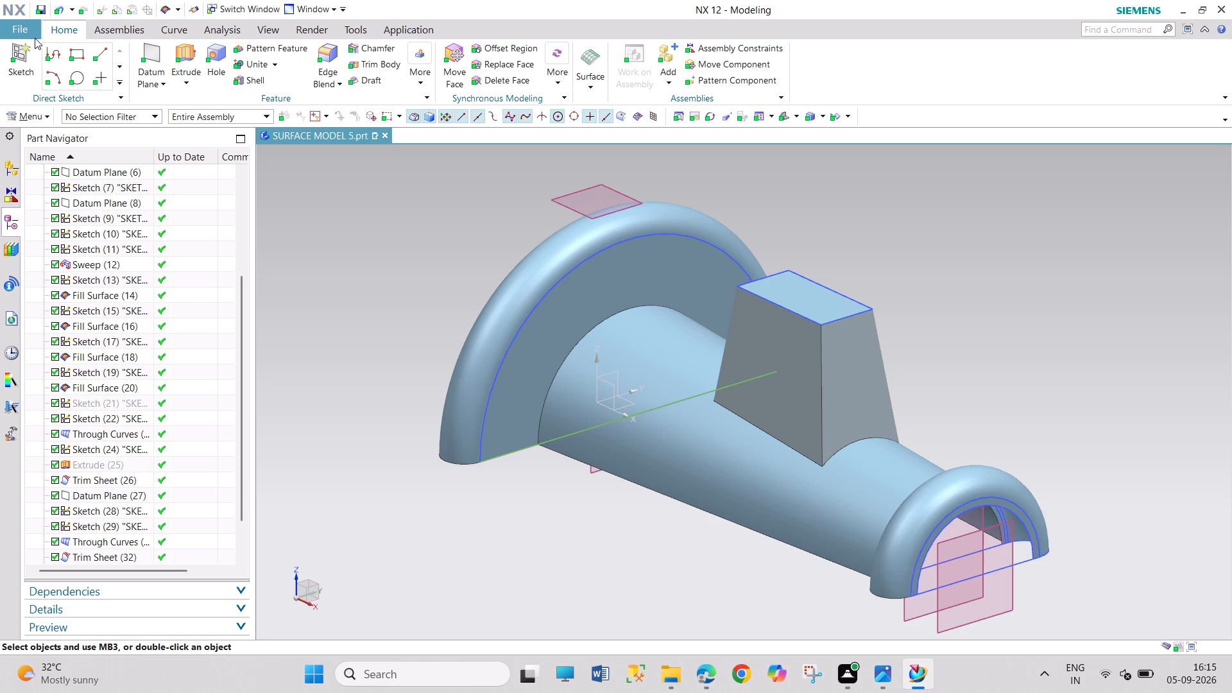
Exit NX, choosing to save the changes to SURFACE MODEL 5.prt and confirming the save.
{"action": "left_click", "coordinate": [15, 32]}
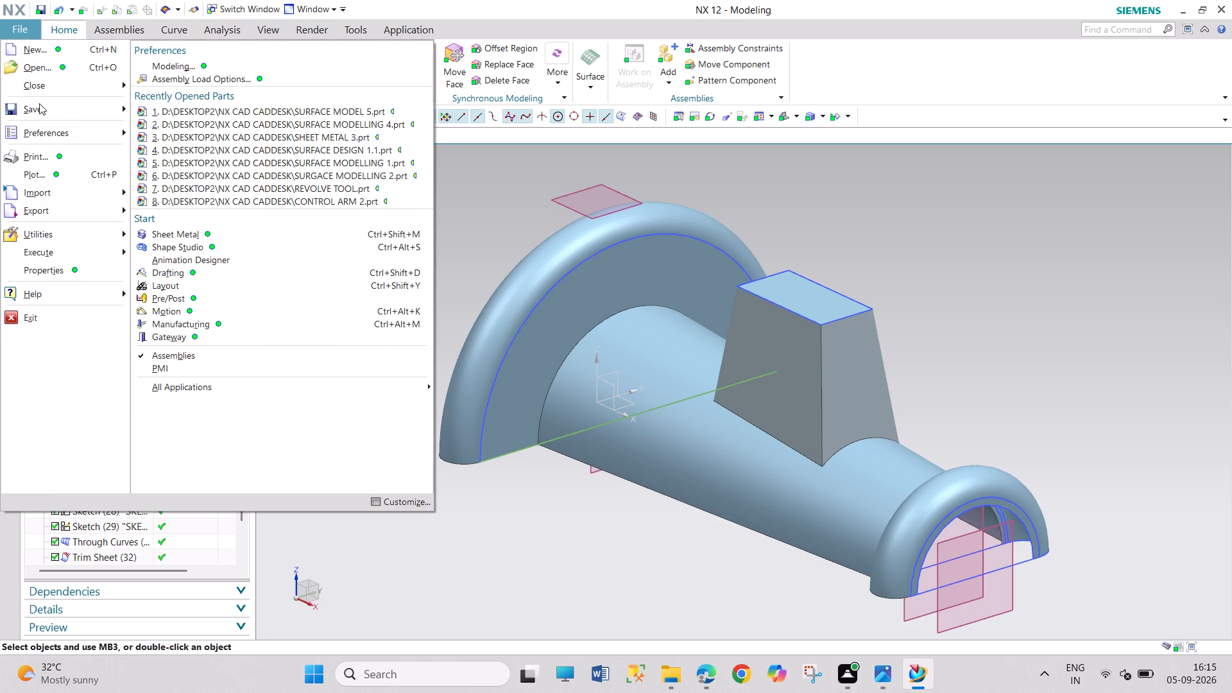
{"action": "left_click", "coordinate": [64, 309]}
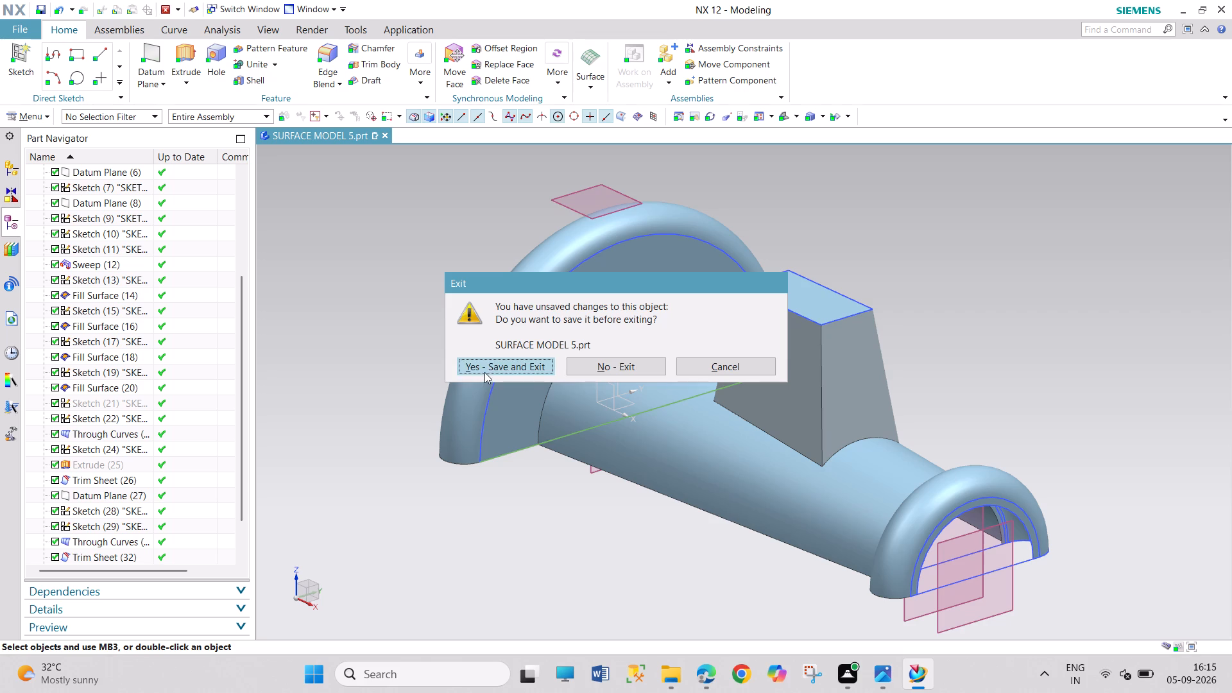
{"action": "left_click", "coordinate": [484, 372]}
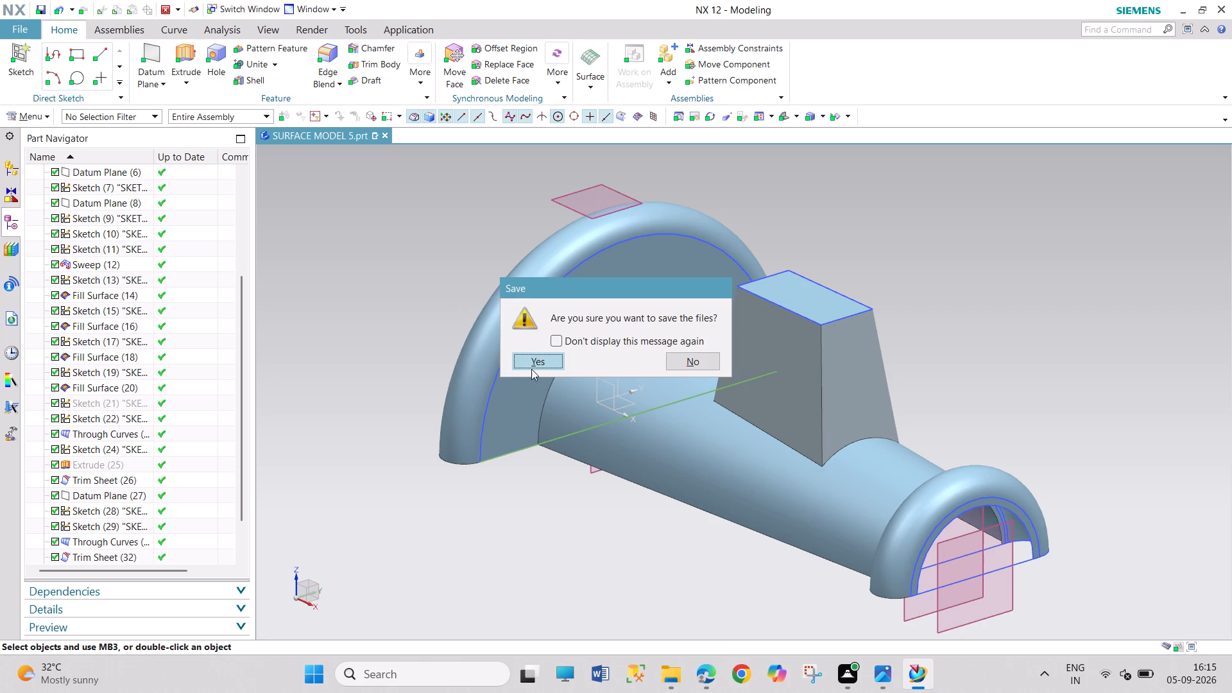
{"action": "left_click", "coordinate": [538, 365]}
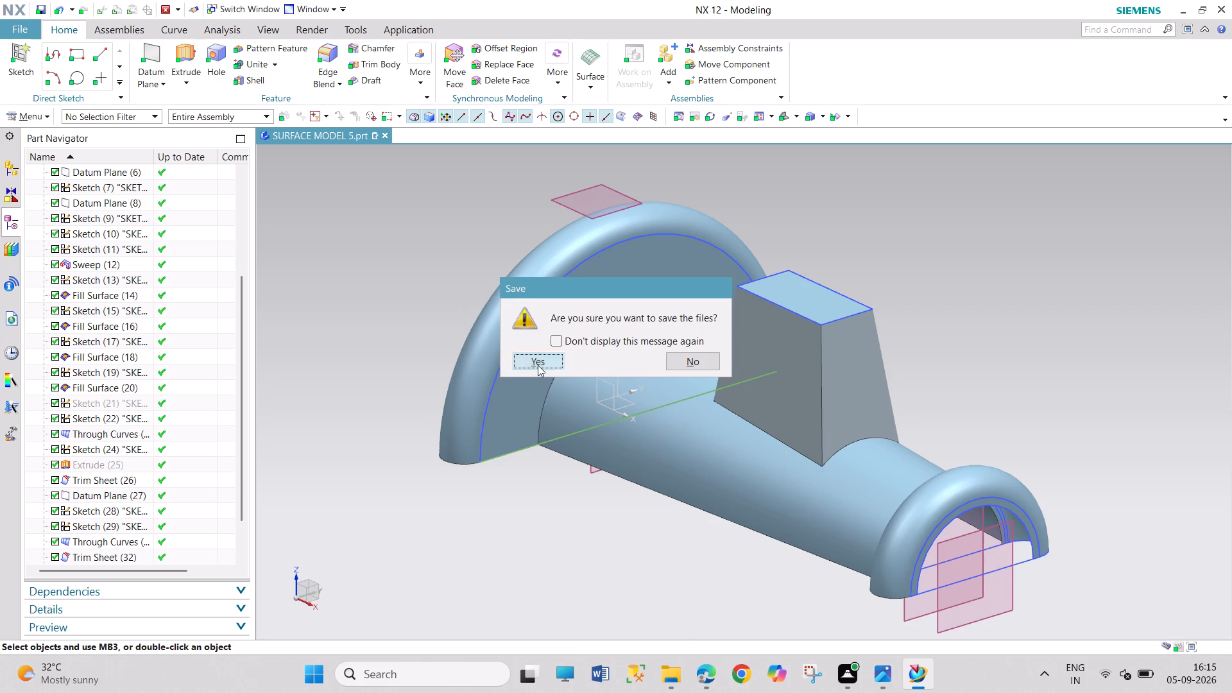
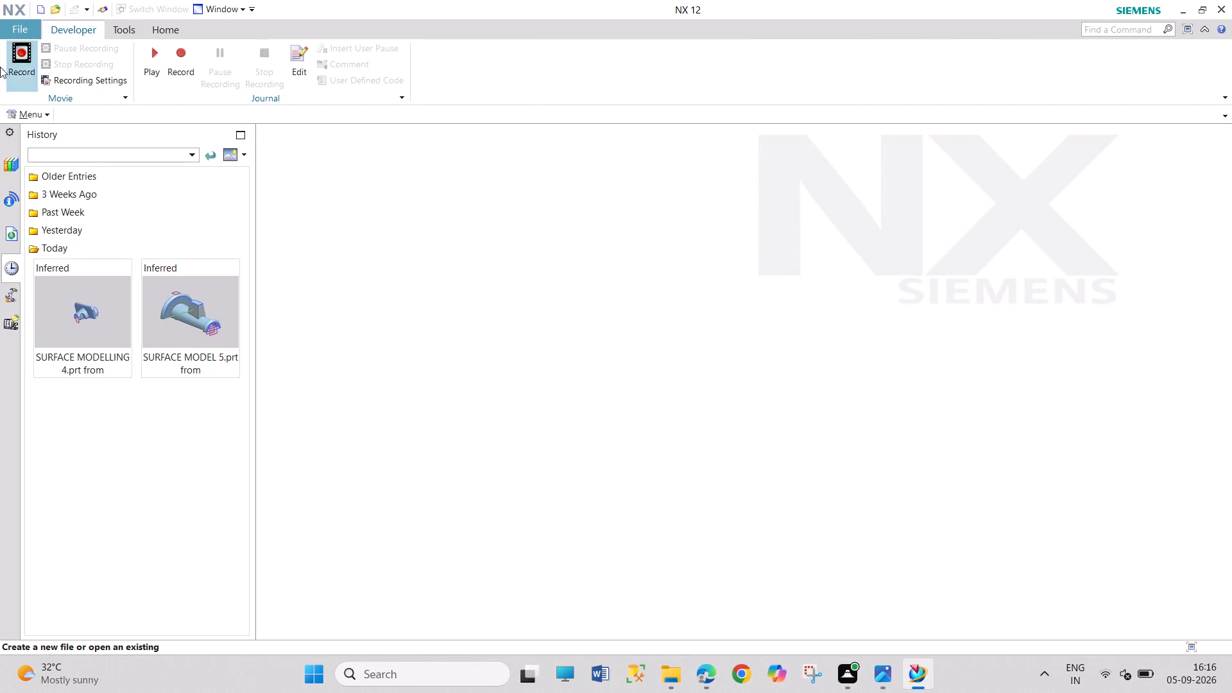
Open the part SURFACE MODELLING 4.prt from today's recently used parts.
{"action": "left_click", "coordinate": [100, 307]}
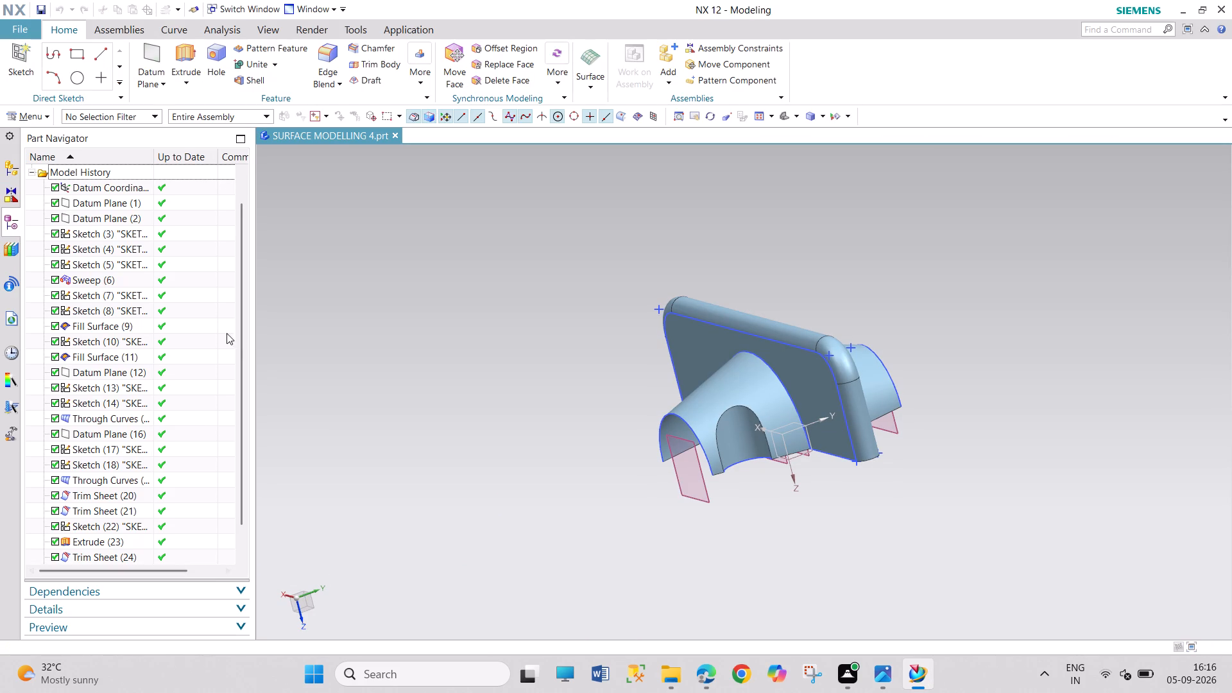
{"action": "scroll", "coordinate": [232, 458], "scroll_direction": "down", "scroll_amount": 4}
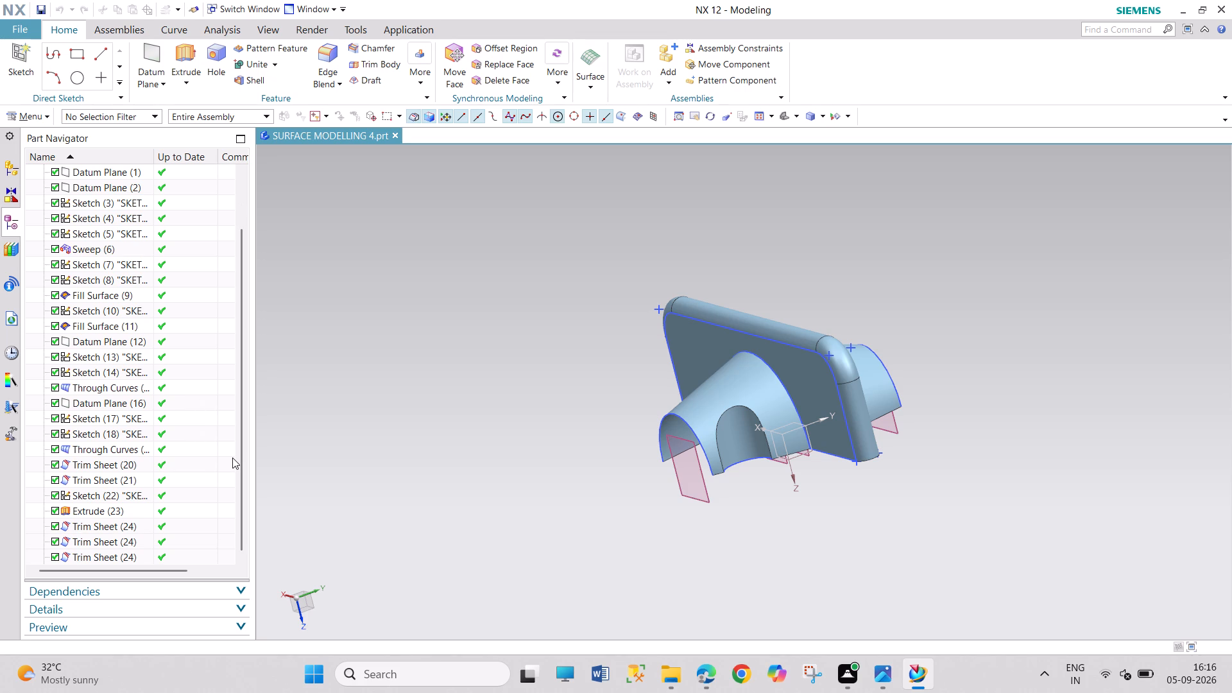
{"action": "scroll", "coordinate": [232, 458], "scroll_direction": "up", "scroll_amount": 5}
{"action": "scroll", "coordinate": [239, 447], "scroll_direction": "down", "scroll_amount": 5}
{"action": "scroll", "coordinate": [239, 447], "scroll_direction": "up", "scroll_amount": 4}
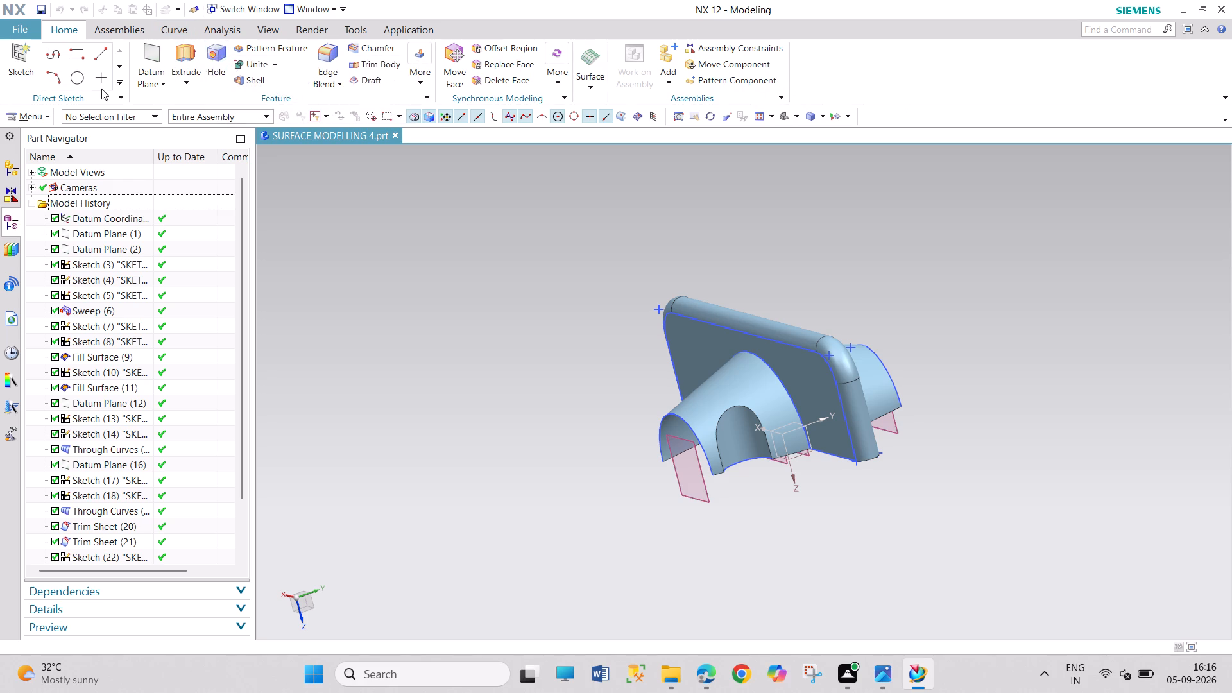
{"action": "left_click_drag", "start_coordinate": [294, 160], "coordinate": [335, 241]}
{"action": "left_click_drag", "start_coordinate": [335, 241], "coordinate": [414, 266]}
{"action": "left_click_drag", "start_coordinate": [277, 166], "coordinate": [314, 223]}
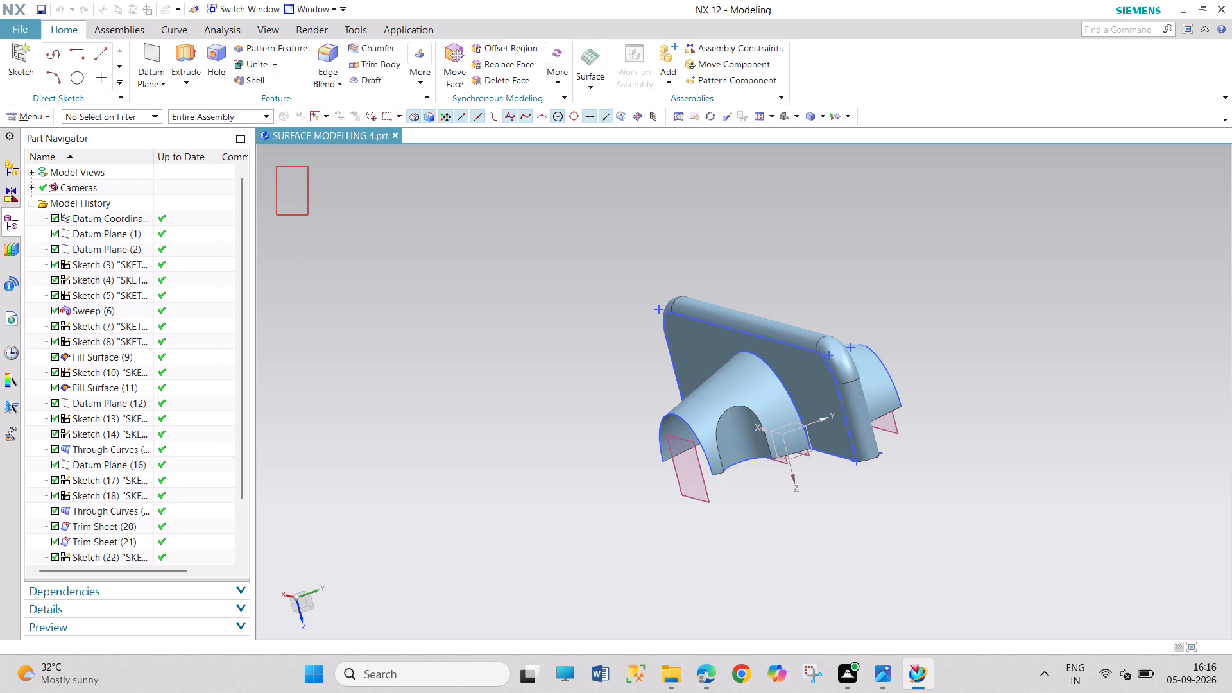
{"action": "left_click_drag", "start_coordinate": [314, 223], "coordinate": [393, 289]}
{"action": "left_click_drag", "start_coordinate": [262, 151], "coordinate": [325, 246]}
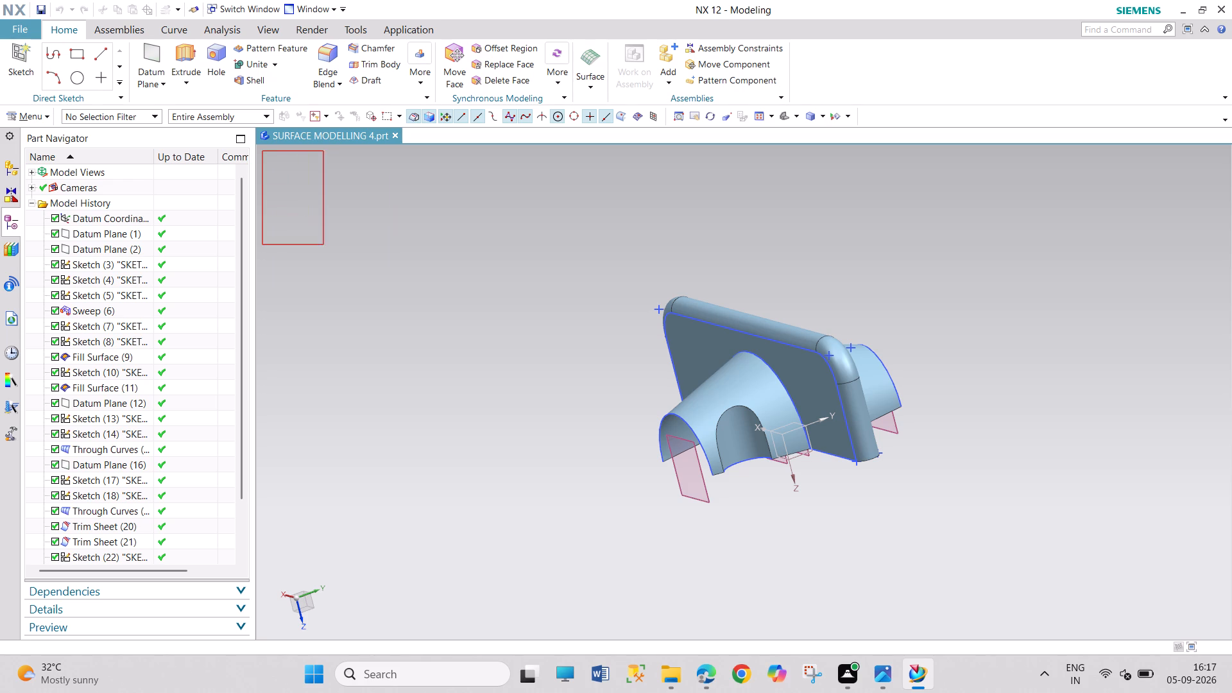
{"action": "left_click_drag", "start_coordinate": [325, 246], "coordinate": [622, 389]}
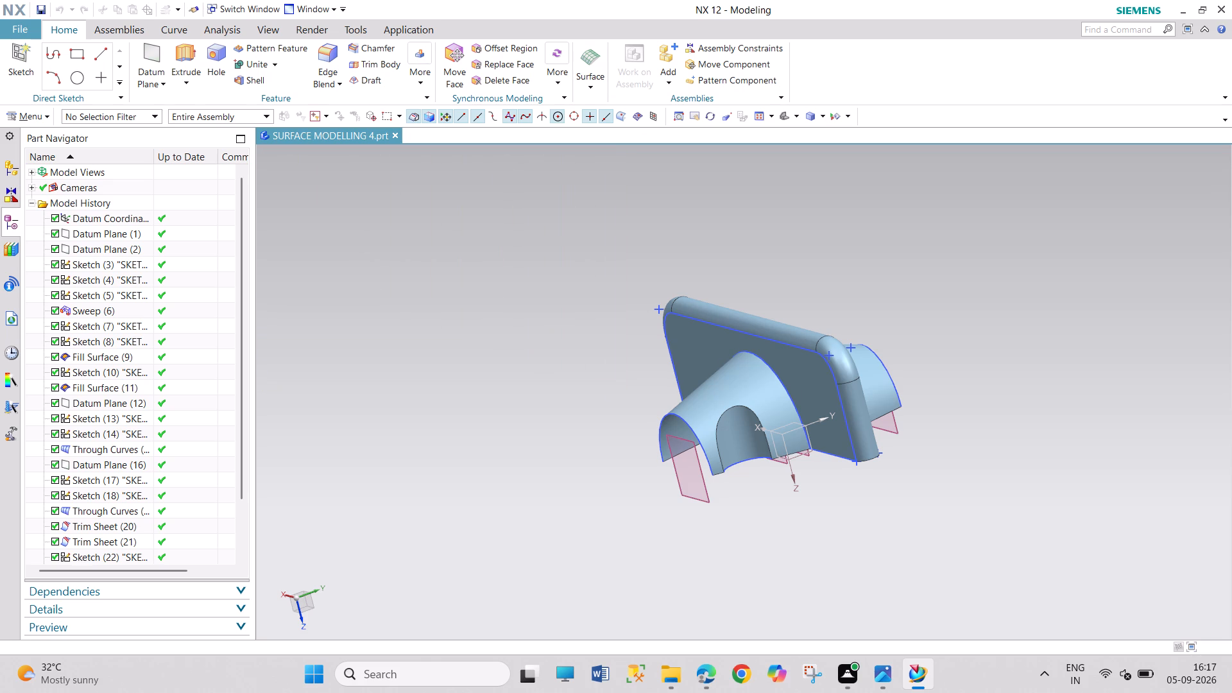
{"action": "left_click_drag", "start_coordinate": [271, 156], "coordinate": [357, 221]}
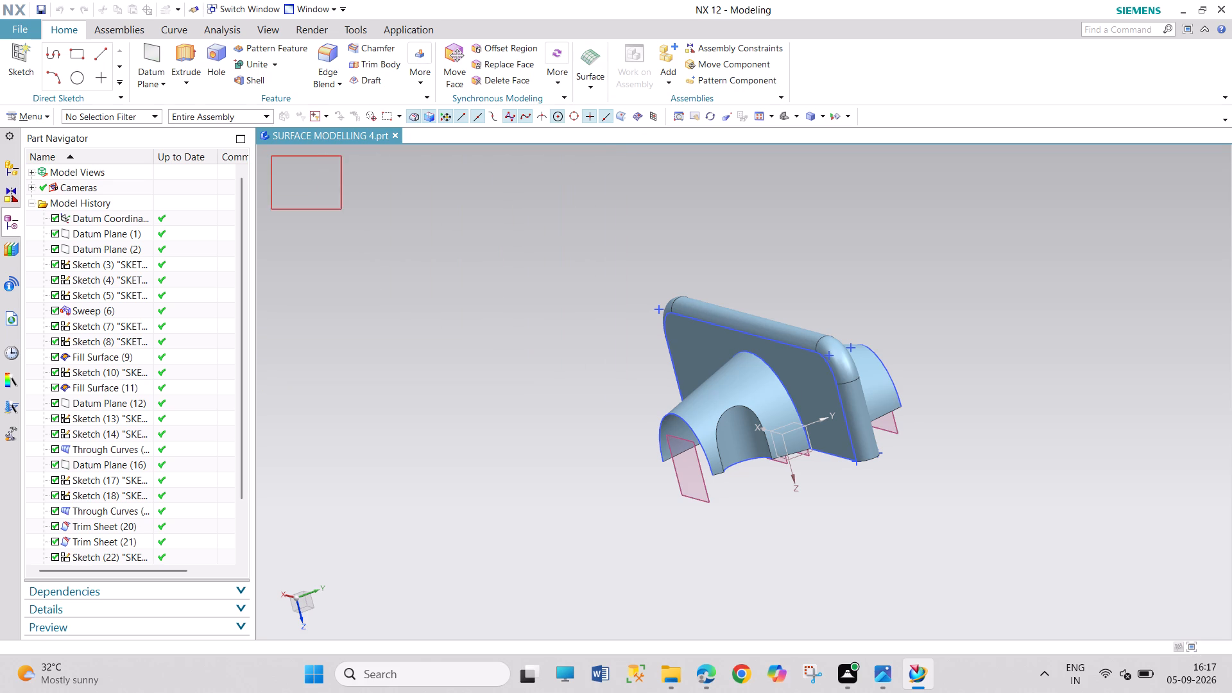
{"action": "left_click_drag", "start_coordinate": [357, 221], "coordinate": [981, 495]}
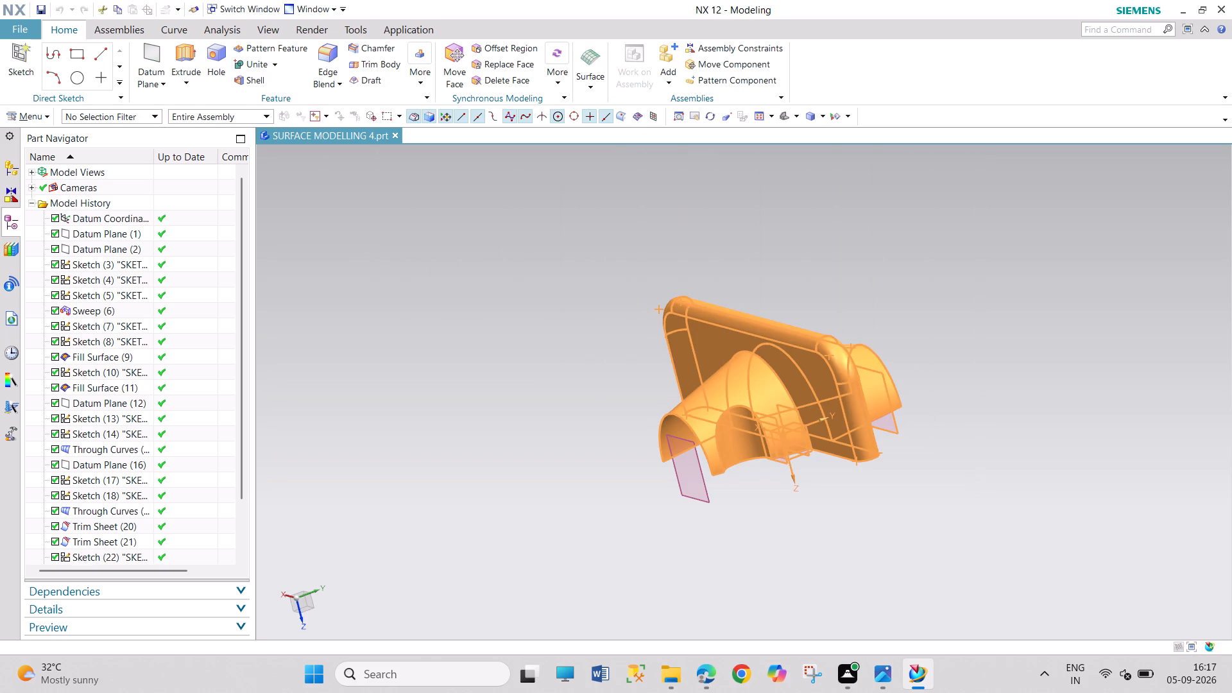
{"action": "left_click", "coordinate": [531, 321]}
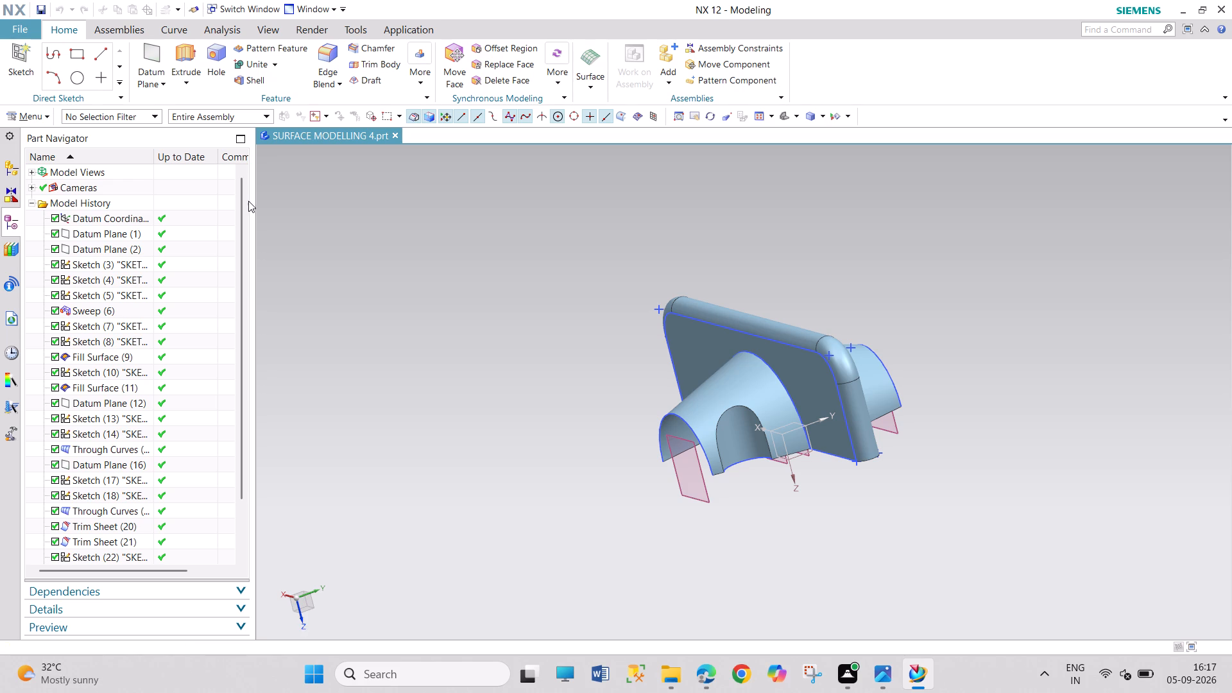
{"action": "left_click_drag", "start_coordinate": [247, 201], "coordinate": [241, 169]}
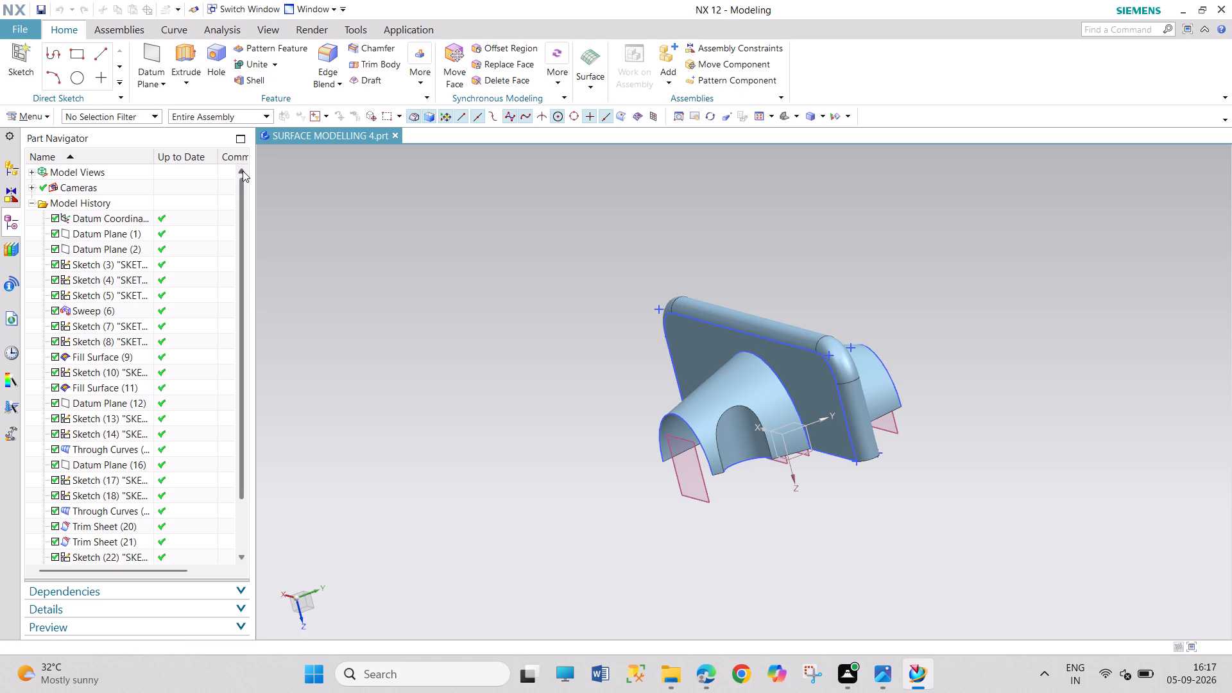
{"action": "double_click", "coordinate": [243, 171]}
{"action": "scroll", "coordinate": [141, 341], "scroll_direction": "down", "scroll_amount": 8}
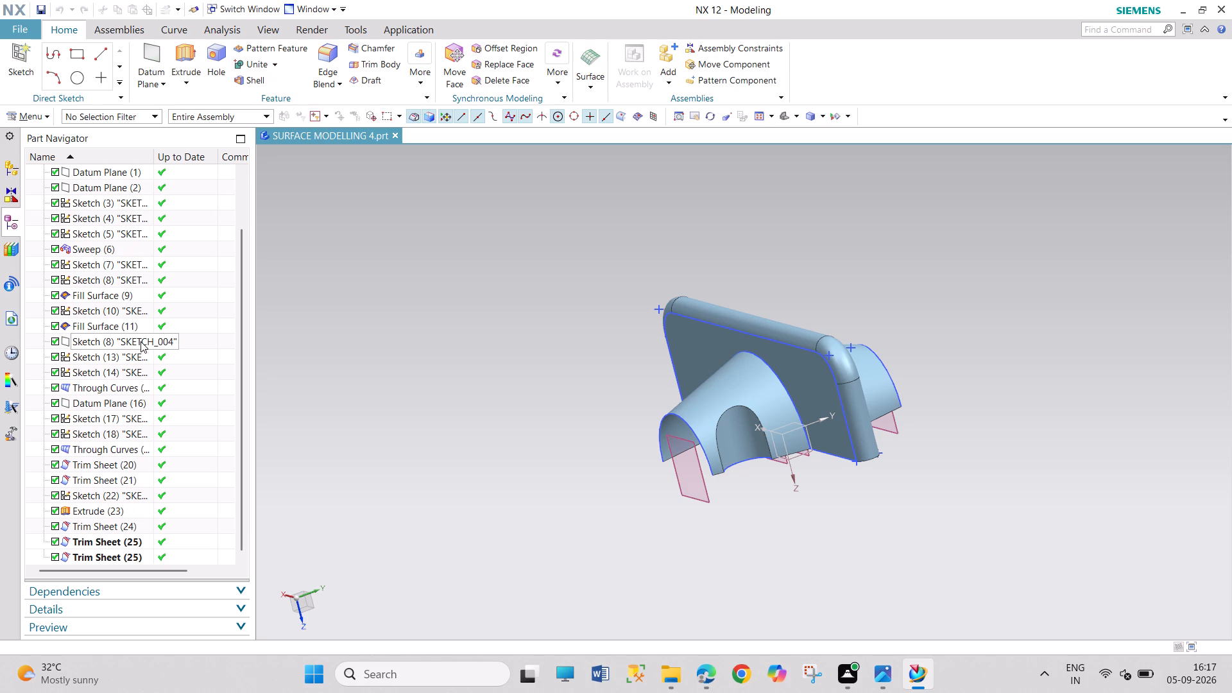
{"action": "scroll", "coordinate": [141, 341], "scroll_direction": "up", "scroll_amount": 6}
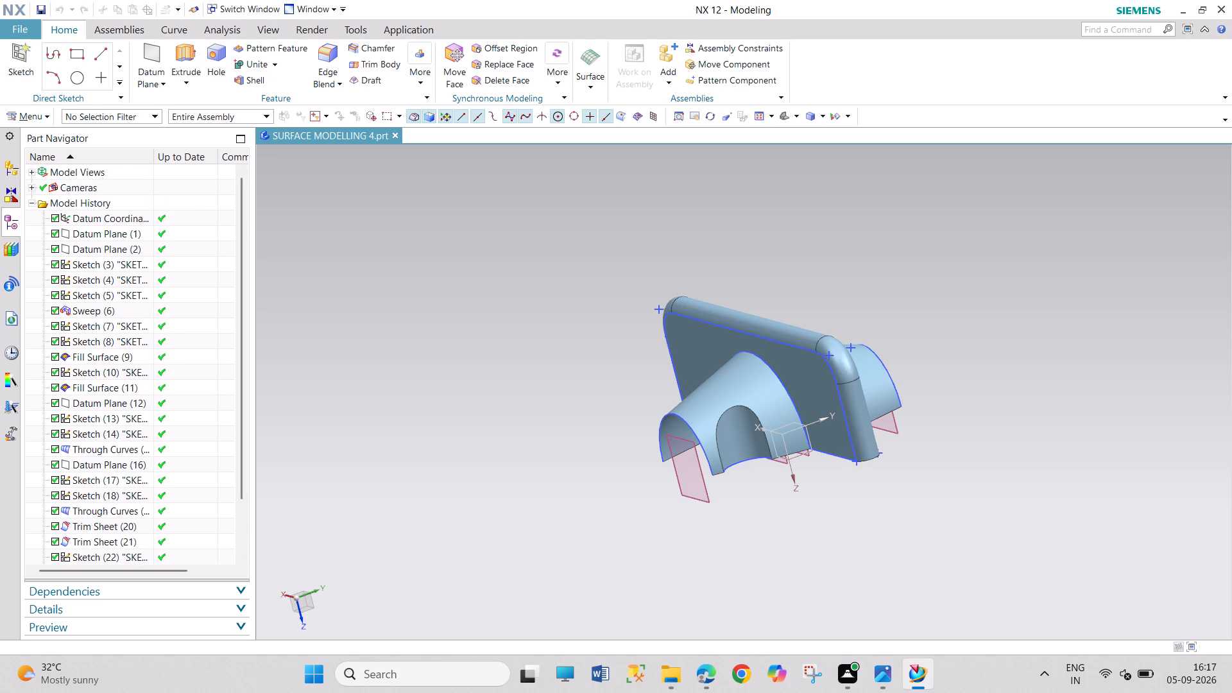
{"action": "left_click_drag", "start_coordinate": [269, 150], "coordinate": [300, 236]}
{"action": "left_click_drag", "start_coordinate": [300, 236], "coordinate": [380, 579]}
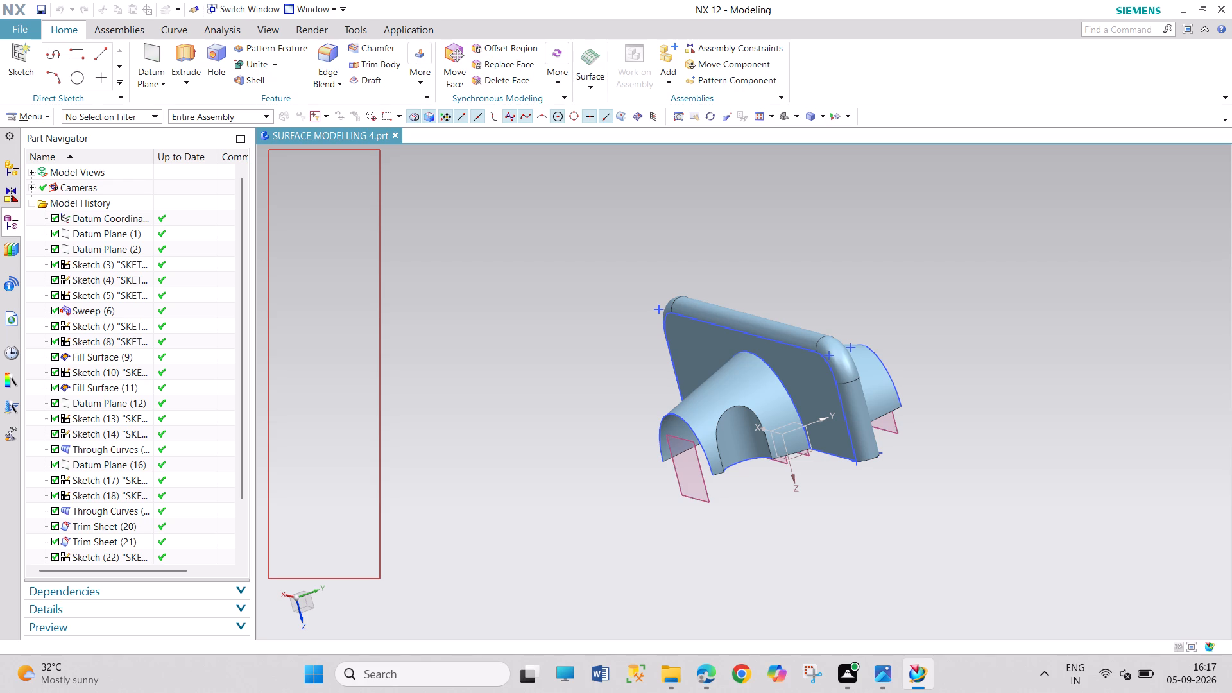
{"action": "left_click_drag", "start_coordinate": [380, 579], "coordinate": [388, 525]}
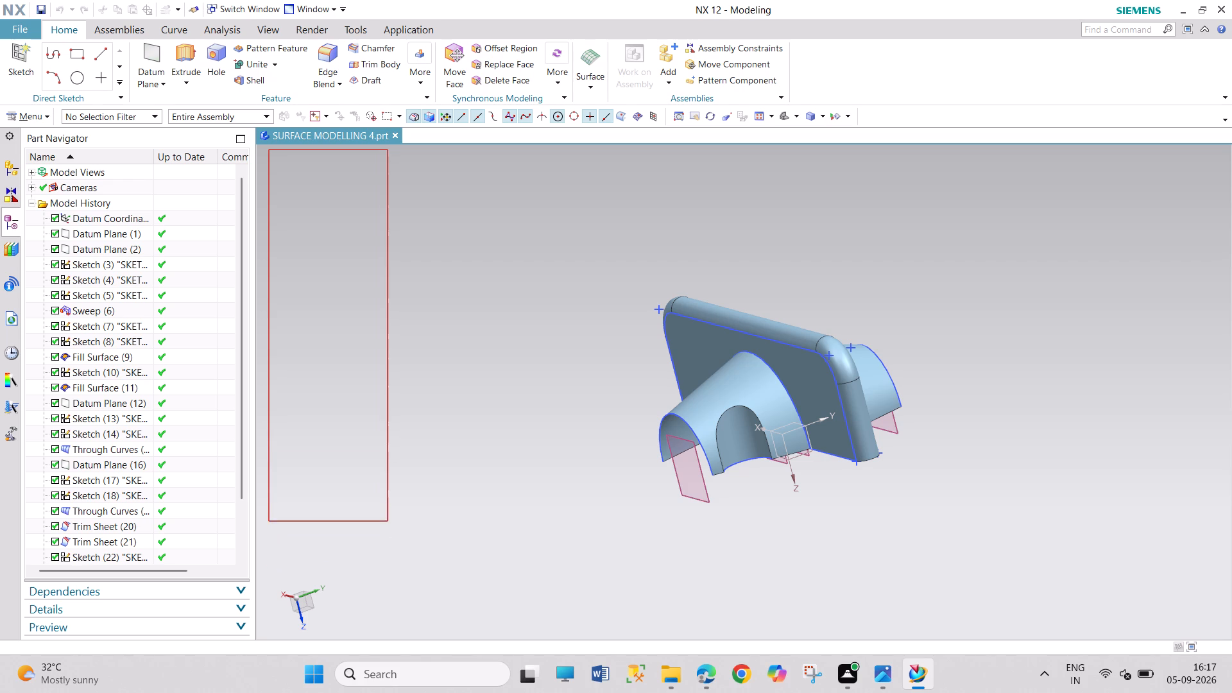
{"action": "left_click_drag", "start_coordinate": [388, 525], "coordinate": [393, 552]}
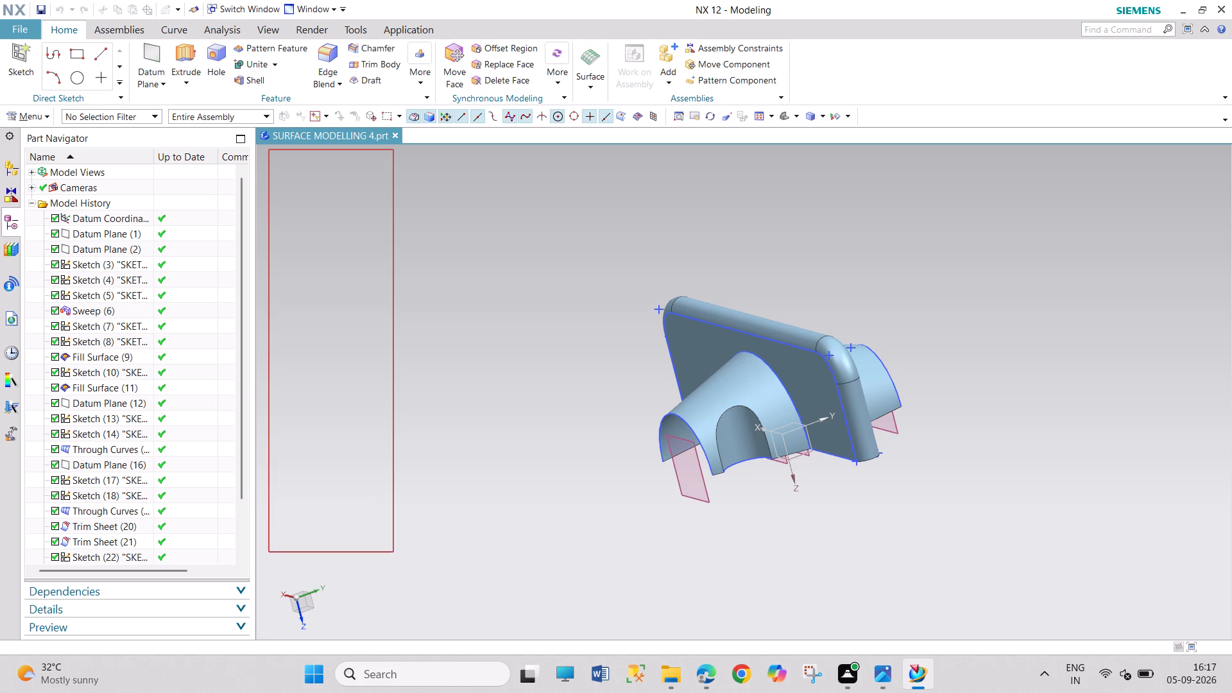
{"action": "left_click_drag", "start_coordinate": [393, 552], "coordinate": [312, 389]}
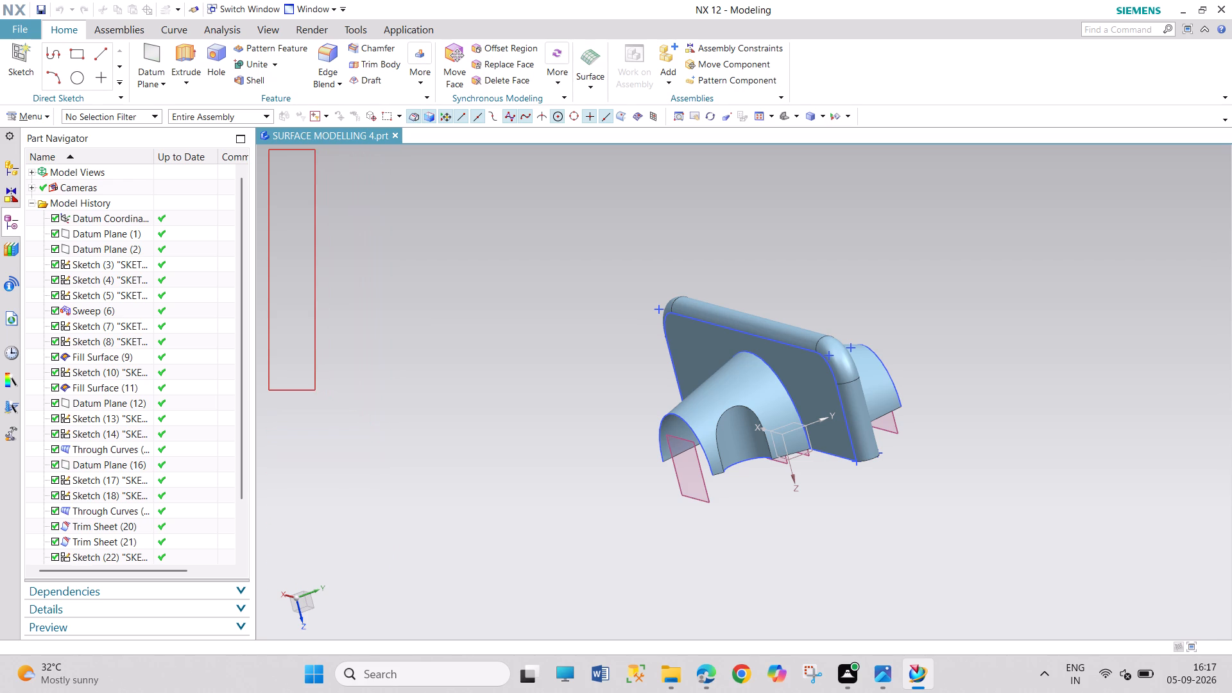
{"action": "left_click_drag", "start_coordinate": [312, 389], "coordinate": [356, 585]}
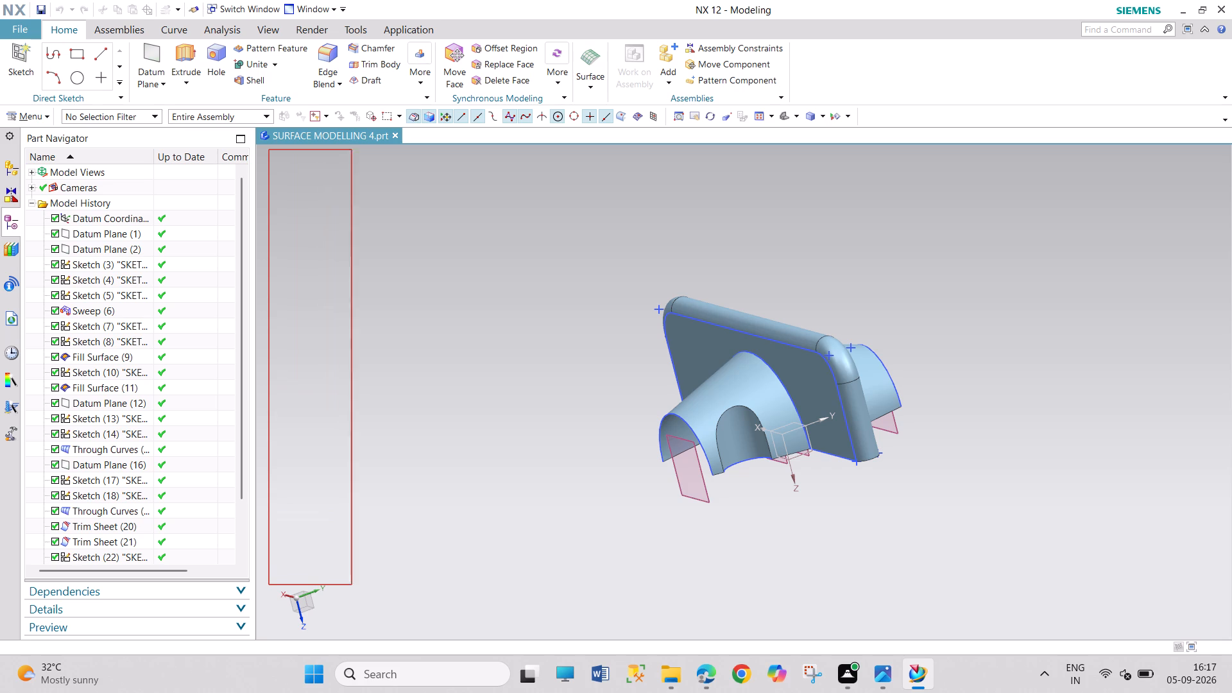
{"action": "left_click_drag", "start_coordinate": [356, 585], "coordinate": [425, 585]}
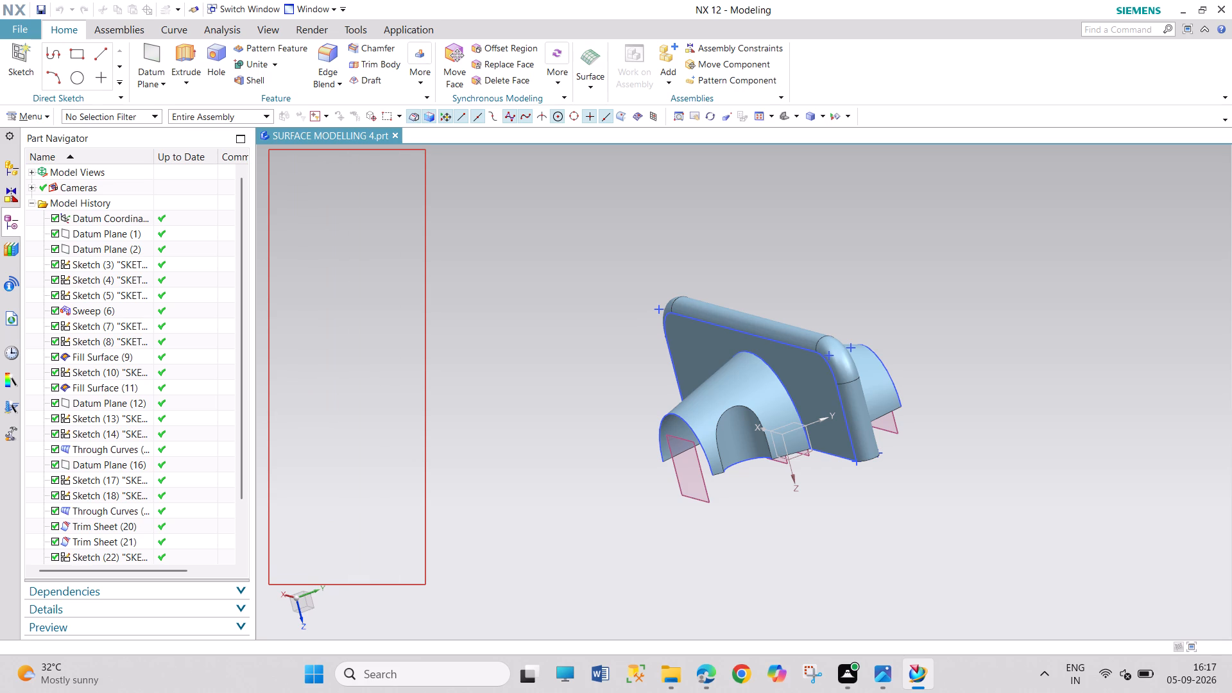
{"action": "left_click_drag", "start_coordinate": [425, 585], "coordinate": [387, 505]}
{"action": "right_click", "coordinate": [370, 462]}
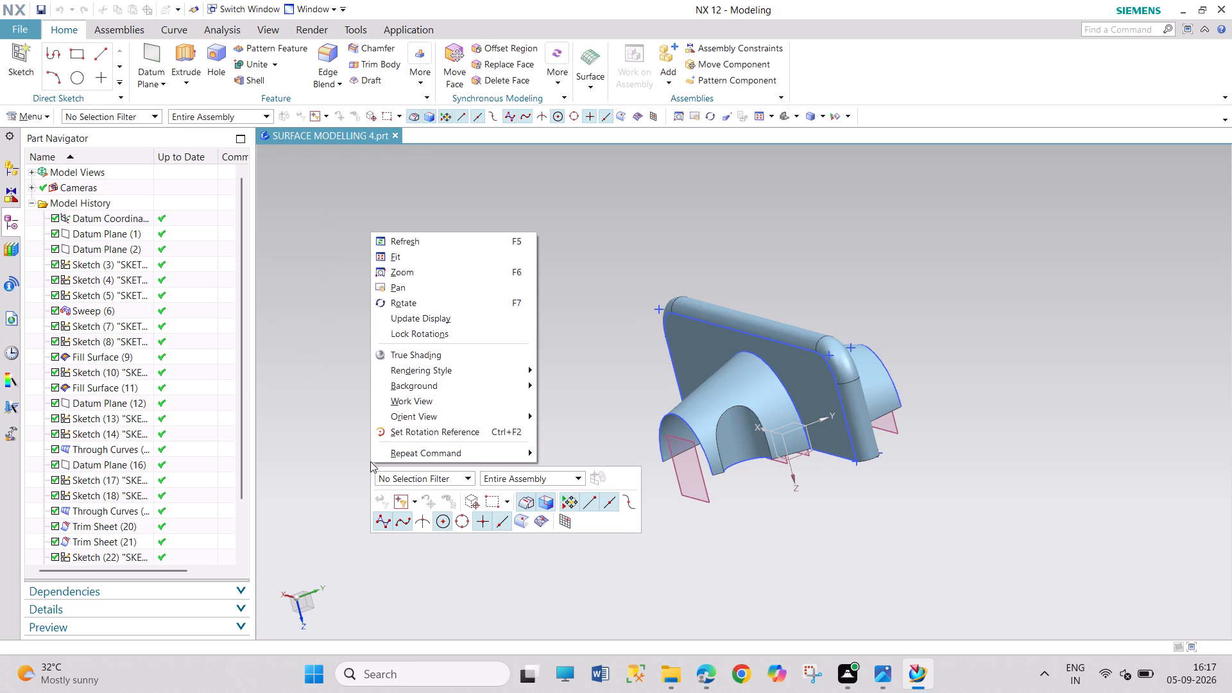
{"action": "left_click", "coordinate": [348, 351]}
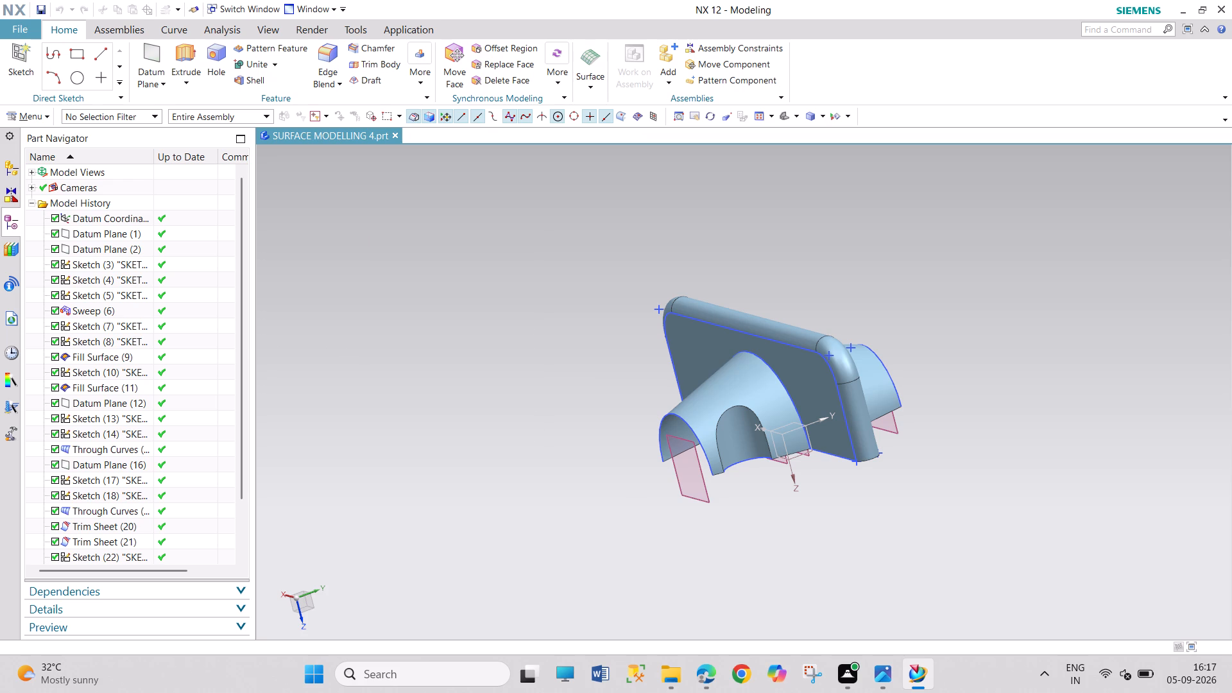
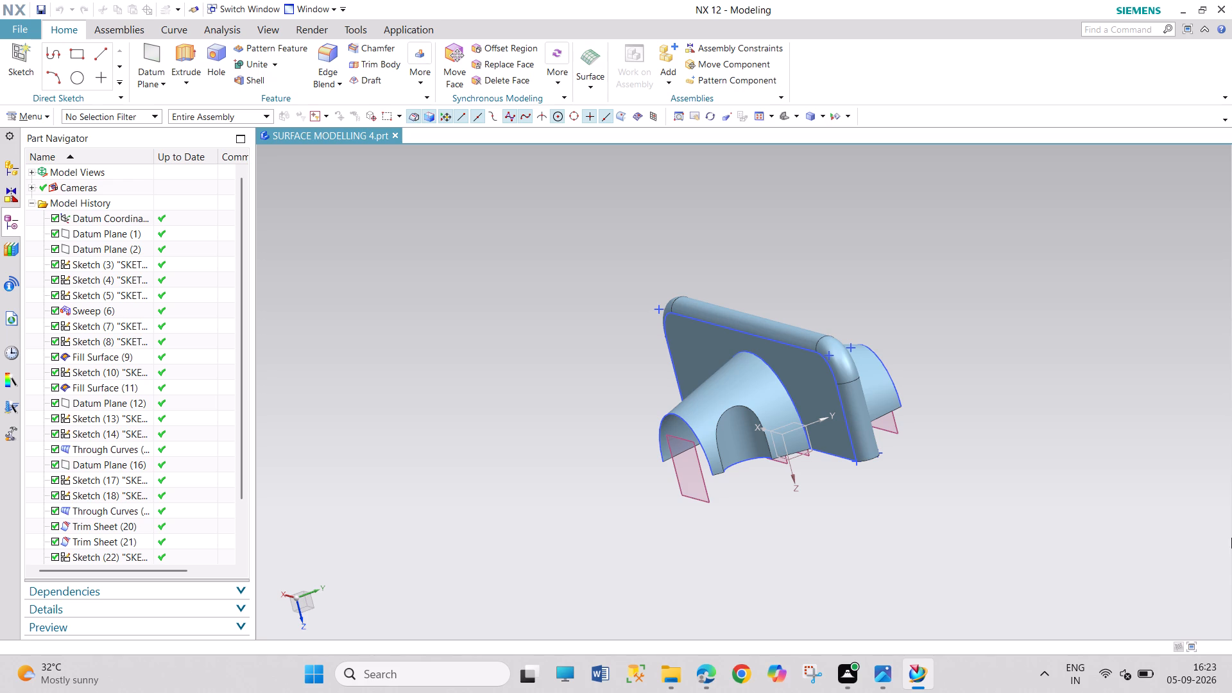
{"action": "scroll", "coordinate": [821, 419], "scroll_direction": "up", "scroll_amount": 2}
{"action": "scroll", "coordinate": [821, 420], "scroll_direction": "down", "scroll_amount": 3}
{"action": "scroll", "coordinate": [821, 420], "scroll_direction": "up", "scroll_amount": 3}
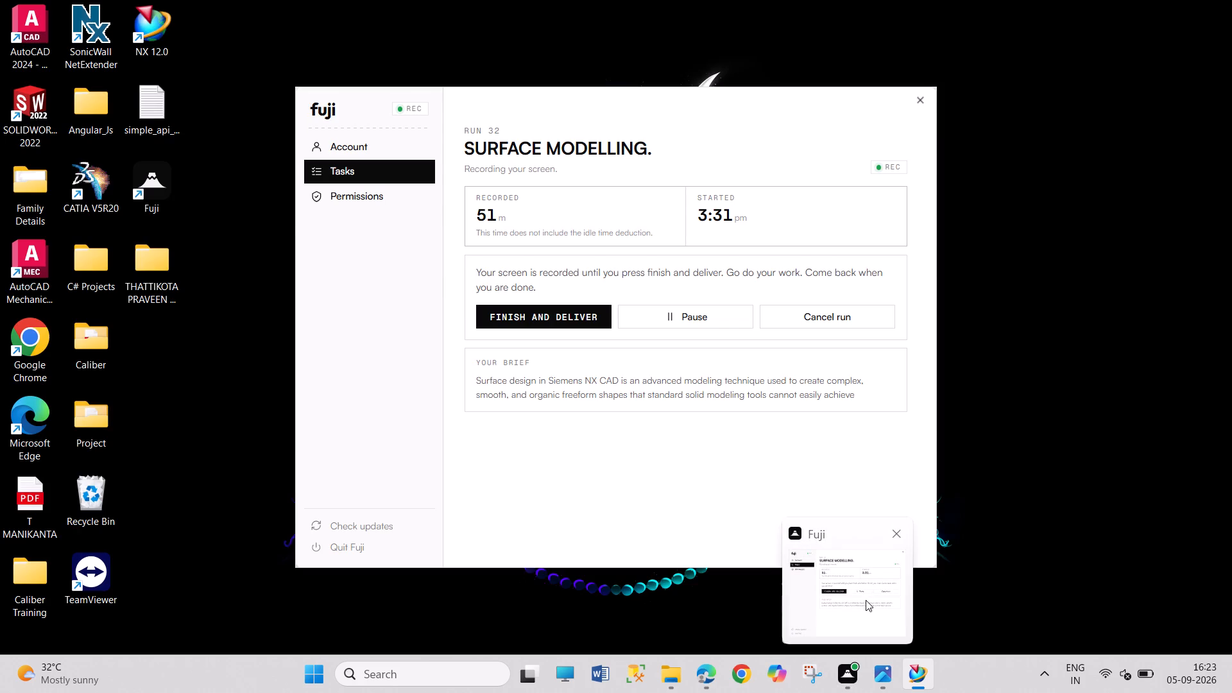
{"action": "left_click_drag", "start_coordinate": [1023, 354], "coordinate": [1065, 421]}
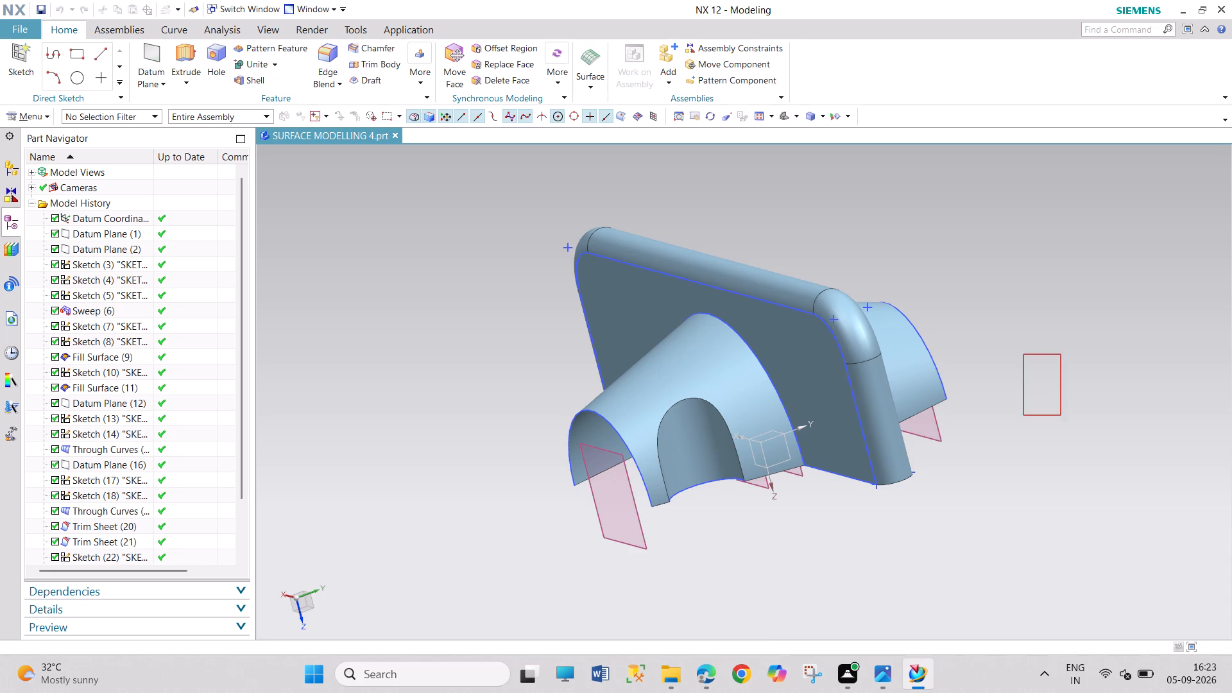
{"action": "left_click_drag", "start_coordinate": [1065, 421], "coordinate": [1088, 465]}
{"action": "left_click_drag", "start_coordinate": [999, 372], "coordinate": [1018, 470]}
Switch to File Explorer and open the SURFACE 6 PDF and SURFACE JUG PDF drawings from the FUJI folder for viewing.
{"action": "left_click", "coordinate": [675, 671]}
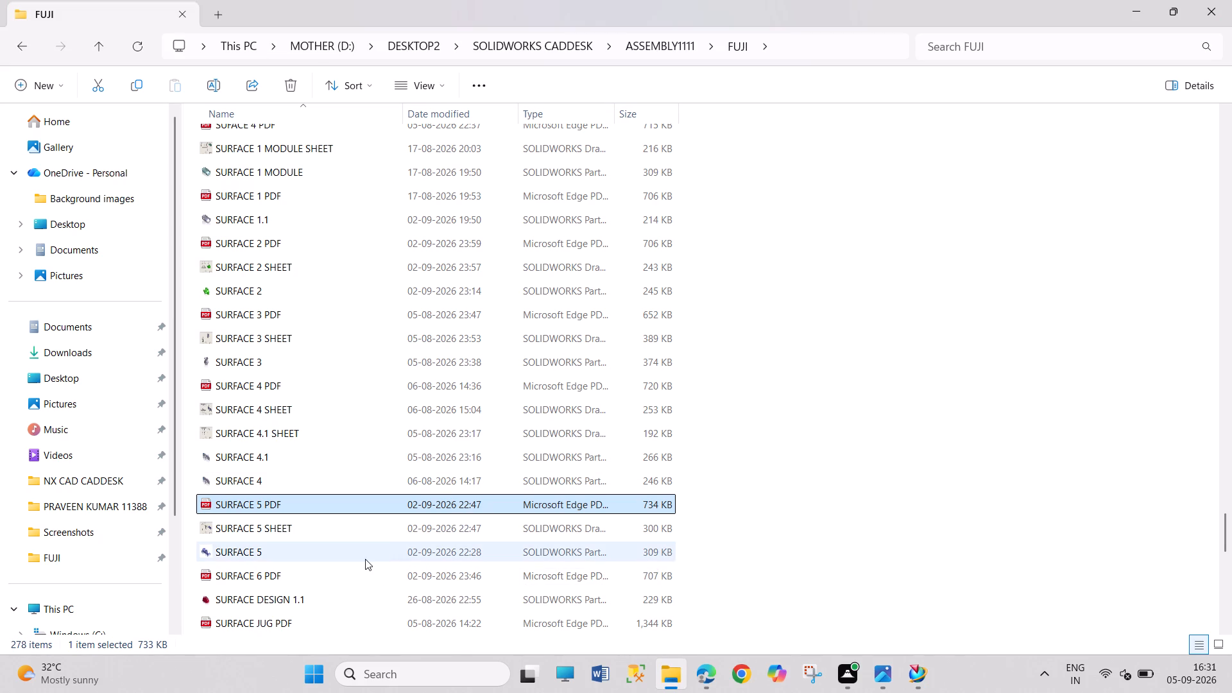
{"action": "double_click", "coordinate": [360, 572]}
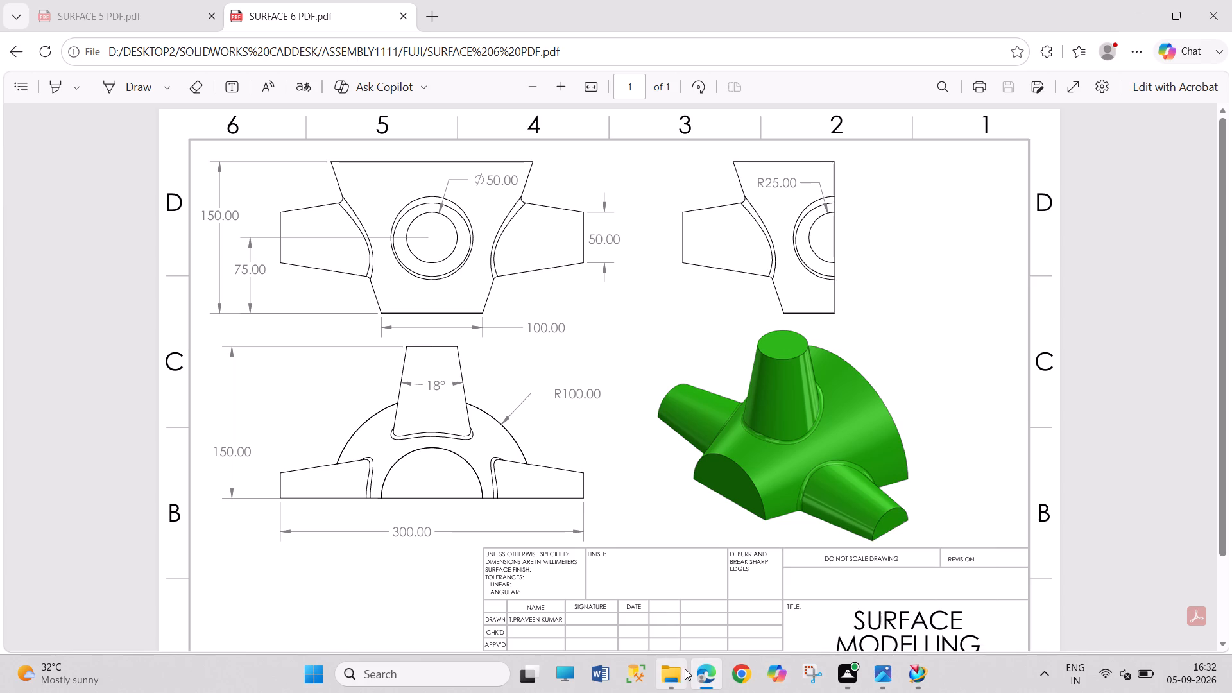
{"action": "left_click", "coordinate": [657, 680]}
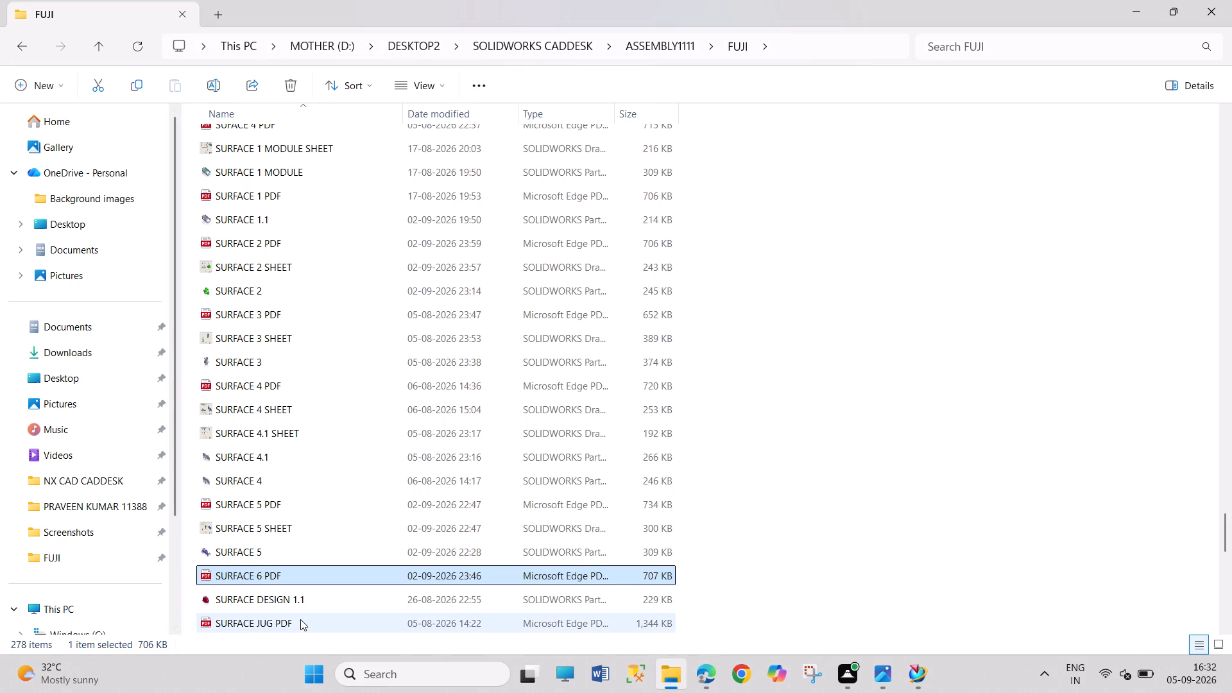
{"action": "left_click", "coordinate": [300, 619]}
{"action": "left_click", "coordinate": [300, 619]}
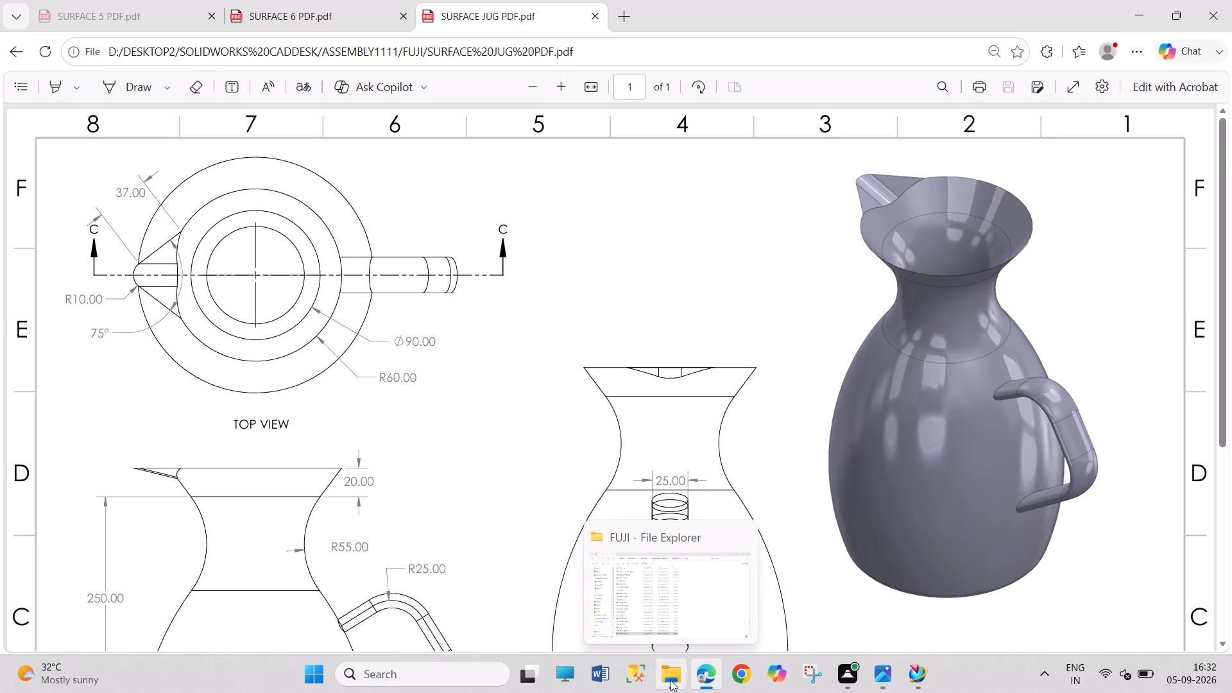
Open the SURFACE MODEL PDF2 drawing from the FUJI folder and examine its views alongside the folder's remaining surface files.
{"action": "left_click", "coordinate": [671, 680]}
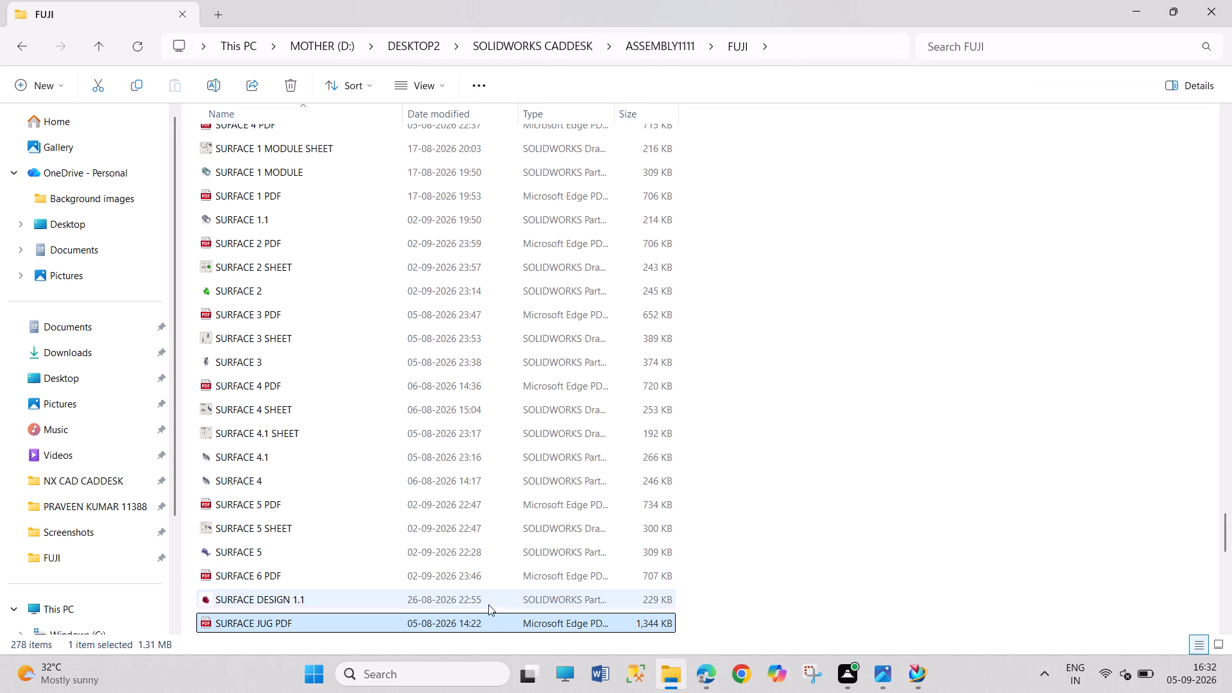
{"action": "scroll", "coordinate": [488, 604], "scroll_direction": "down", "scroll_amount": 2}
{"action": "double_click", "coordinate": [314, 550]}
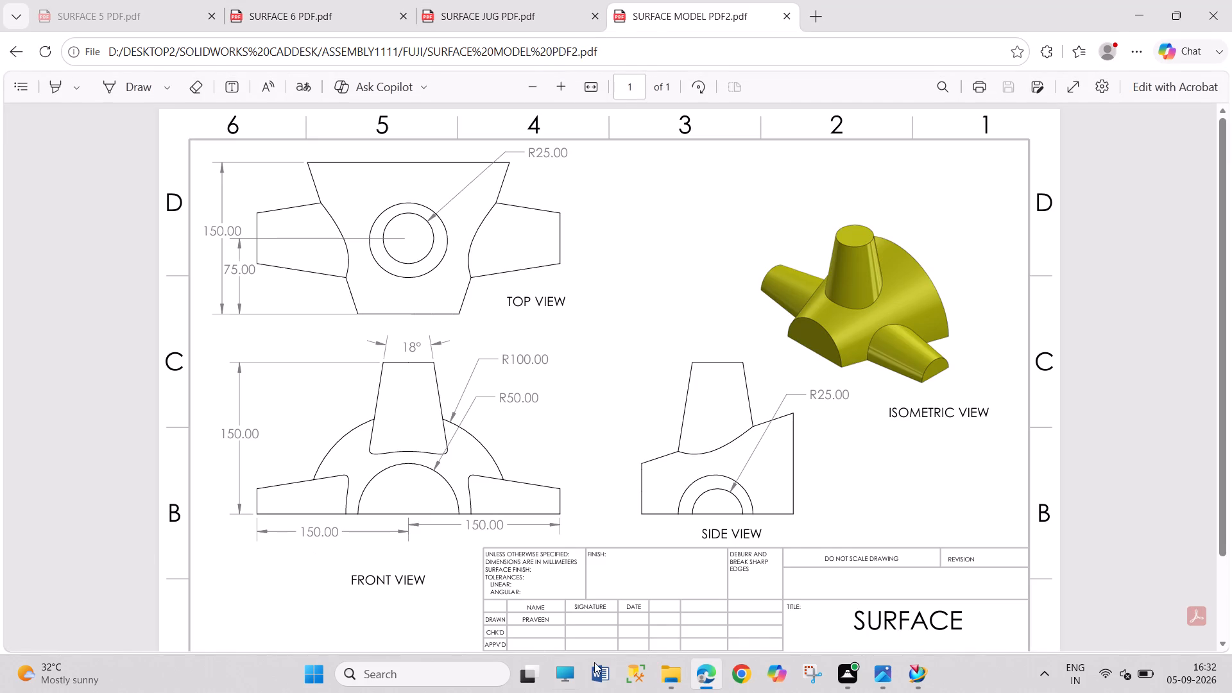
{"action": "left_click", "coordinate": [681, 685]}
{"action": "scroll", "coordinate": [352, 554], "scroll_direction": "down", "scroll_amount": 2}
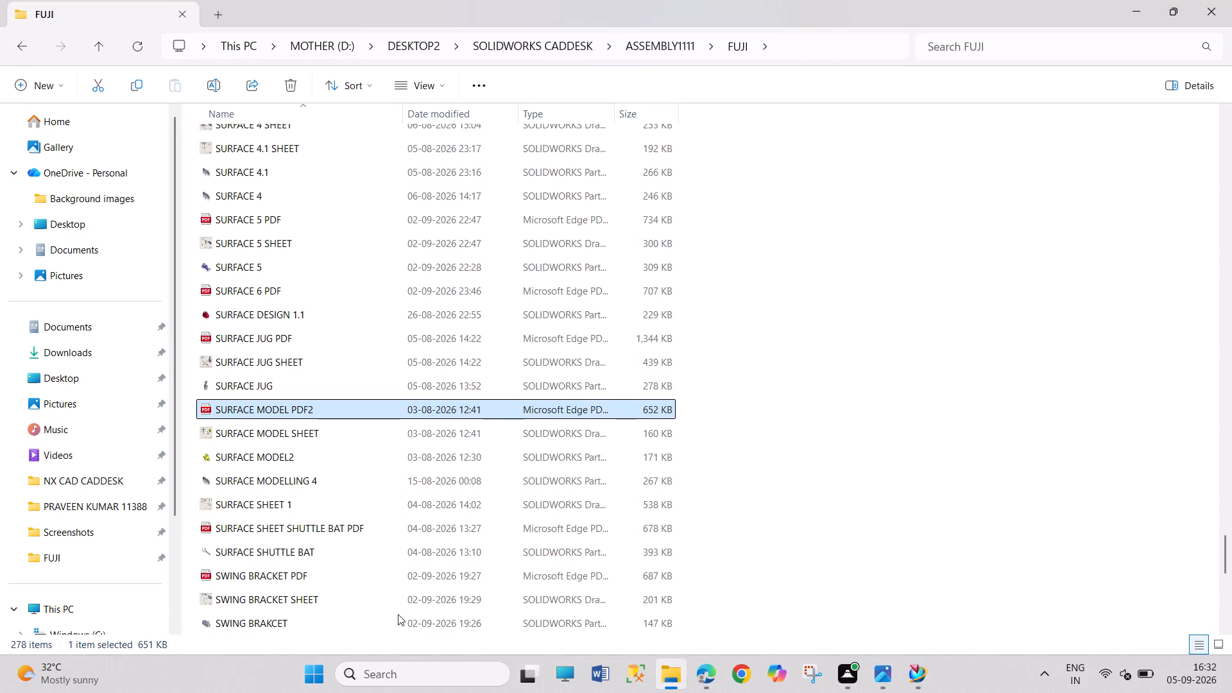
{"action": "left_click", "coordinate": [697, 669]}
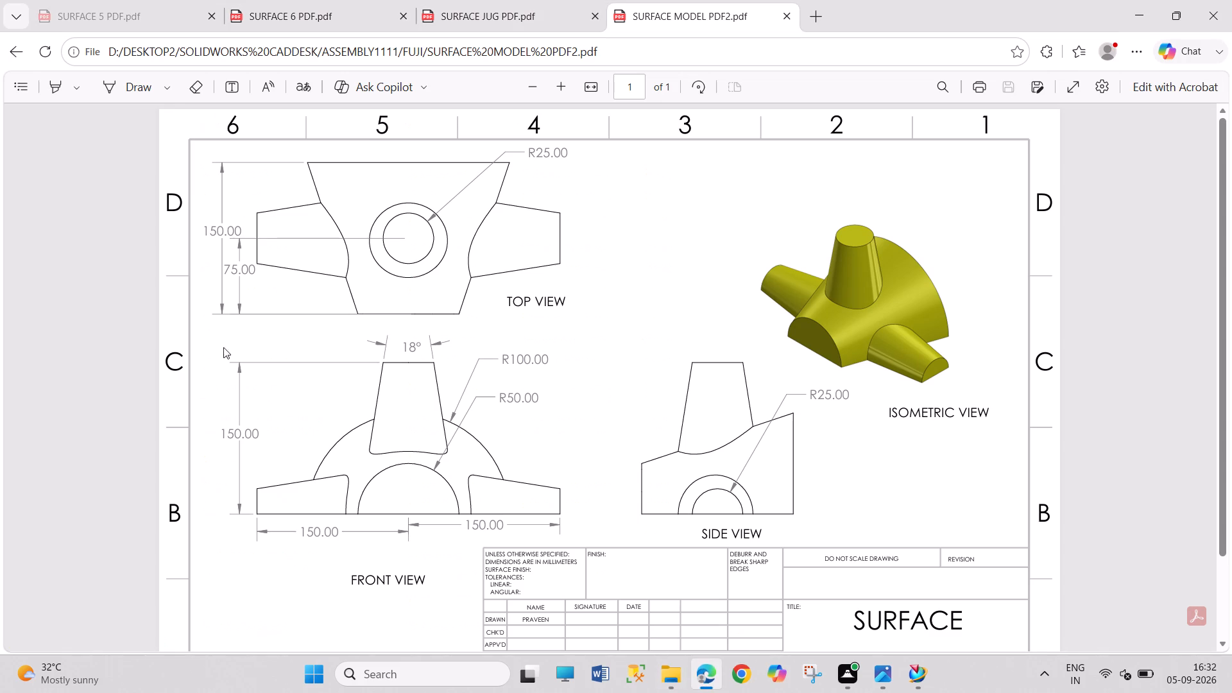
{"action": "left_click", "coordinate": [669, 680]}
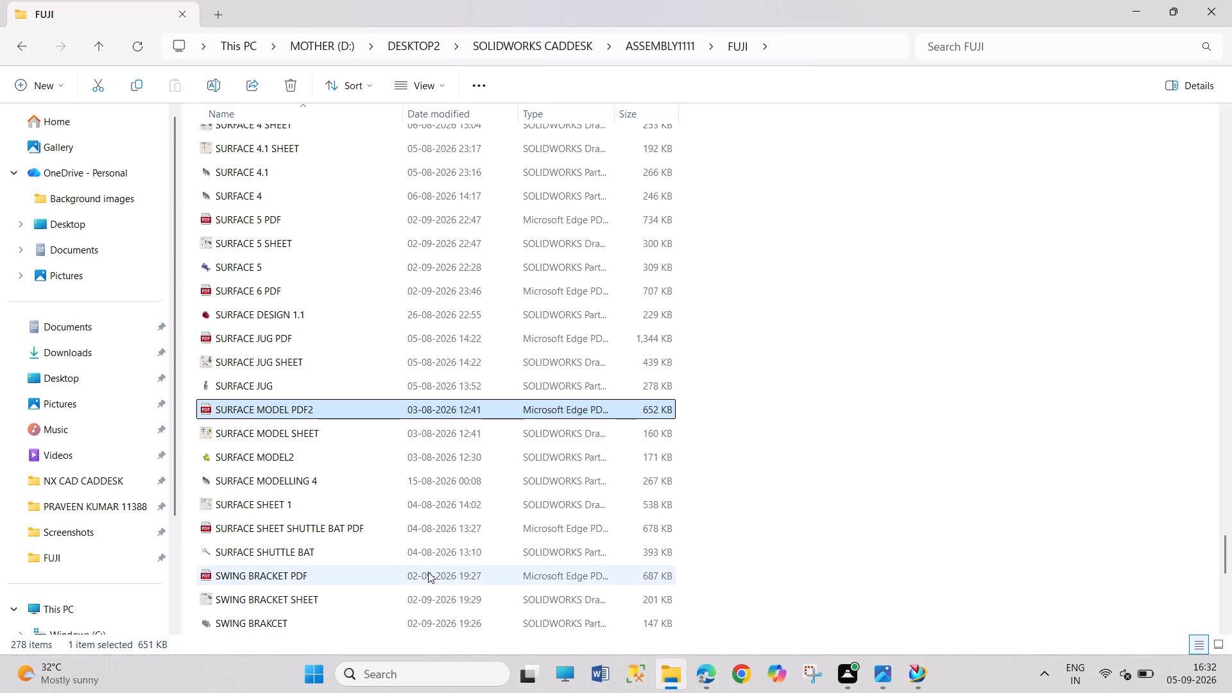
{"action": "left_click", "coordinate": [706, 669]}
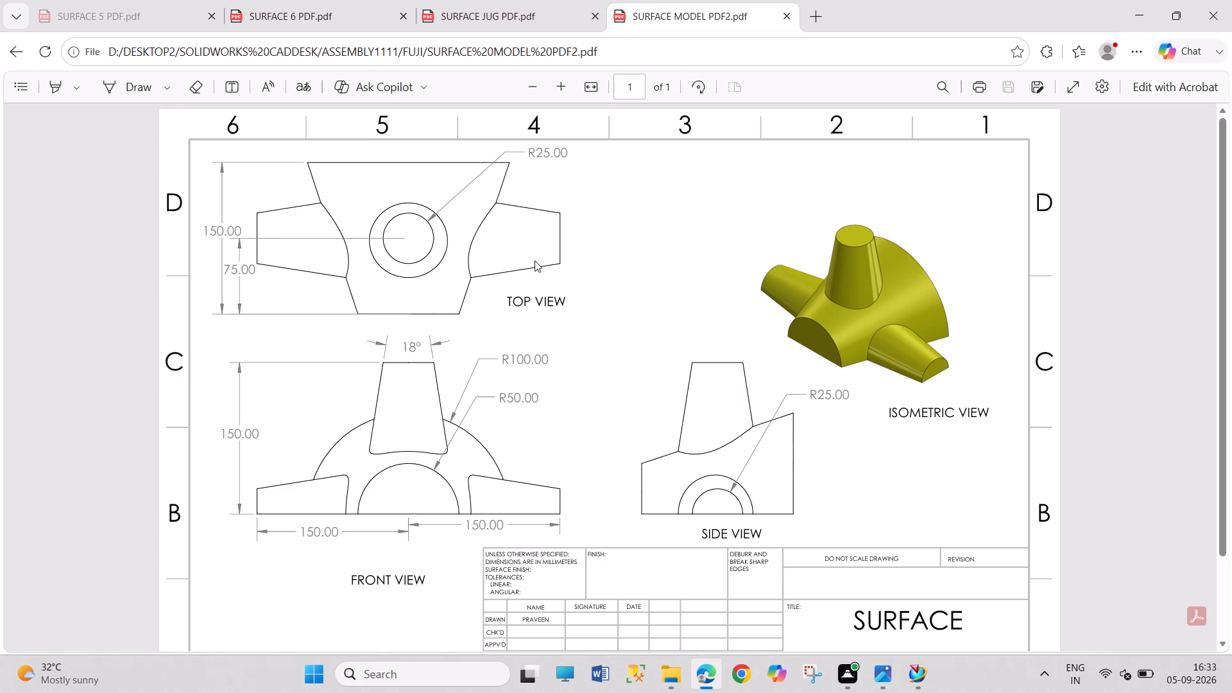
{"action": "left_click", "coordinate": [669, 689]}
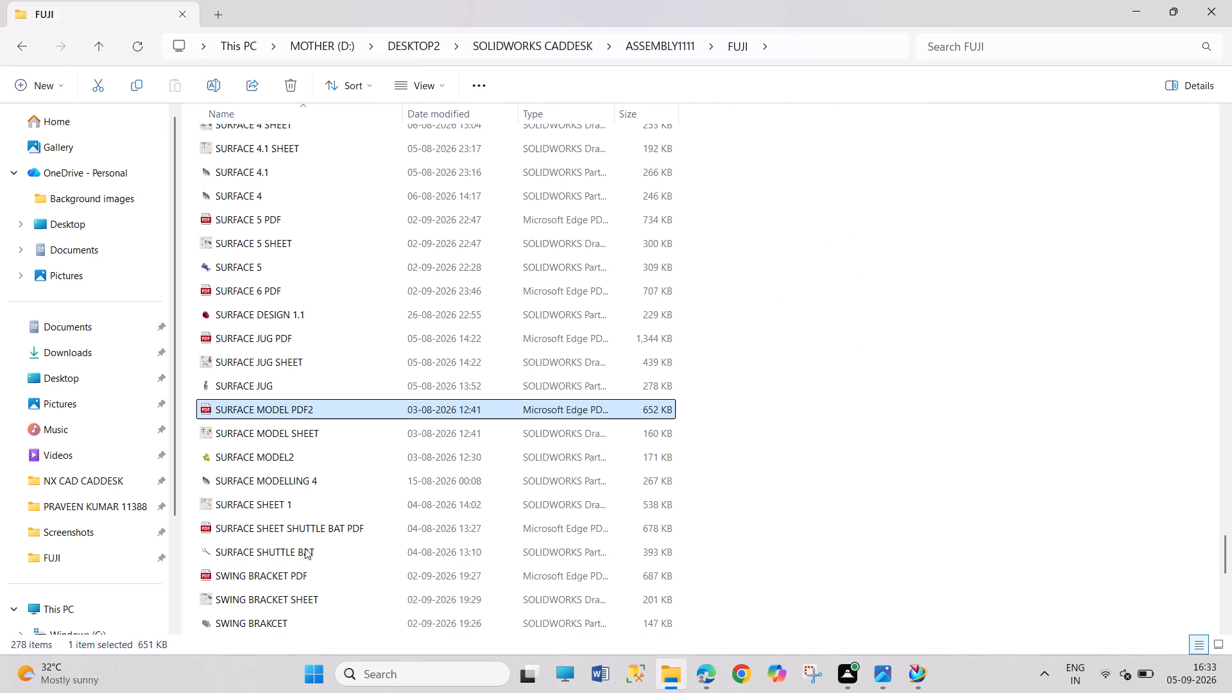
Open the SURFACE SHEET SHUTTLE BAT PDF drawing, examine its views and sections, and return to NX.
{"action": "double_click", "coordinate": [345, 533]}
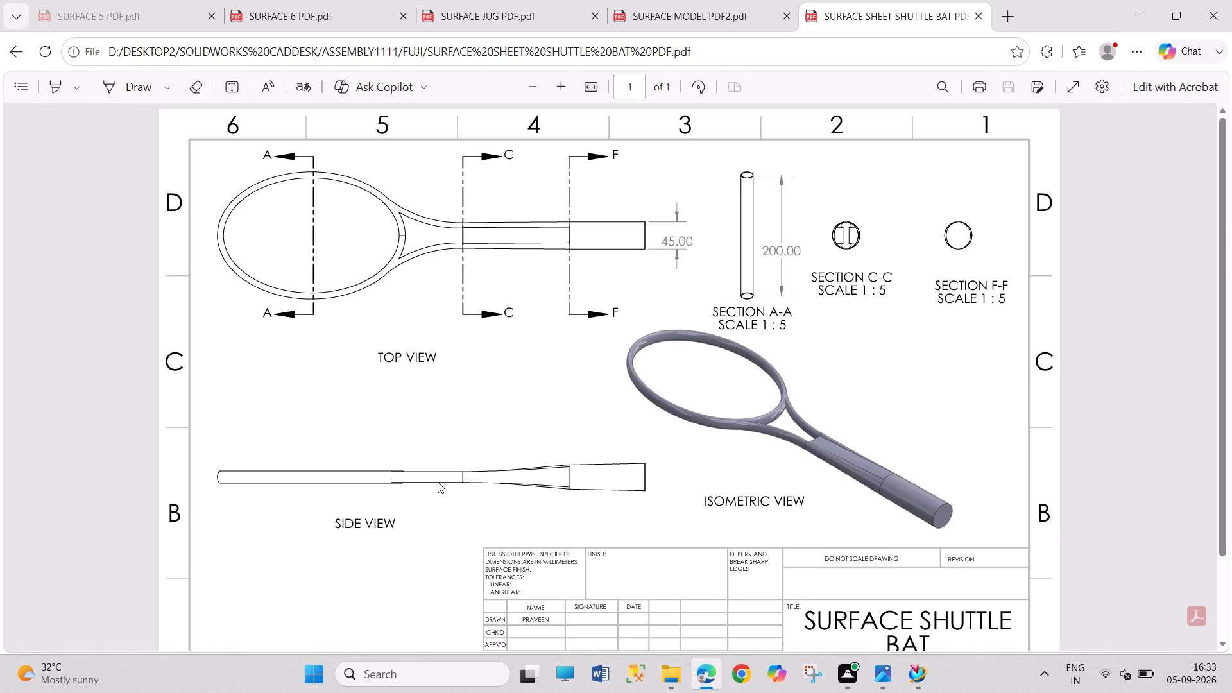
{"action": "scroll", "coordinate": [438, 482], "scroll_direction": "down", "scroll_amount": 1}
{"action": "scroll", "coordinate": [438, 482], "scroll_direction": "up", "scroll_amount": 1}
{"action": "left_click", "coordinate": [923, 669]}
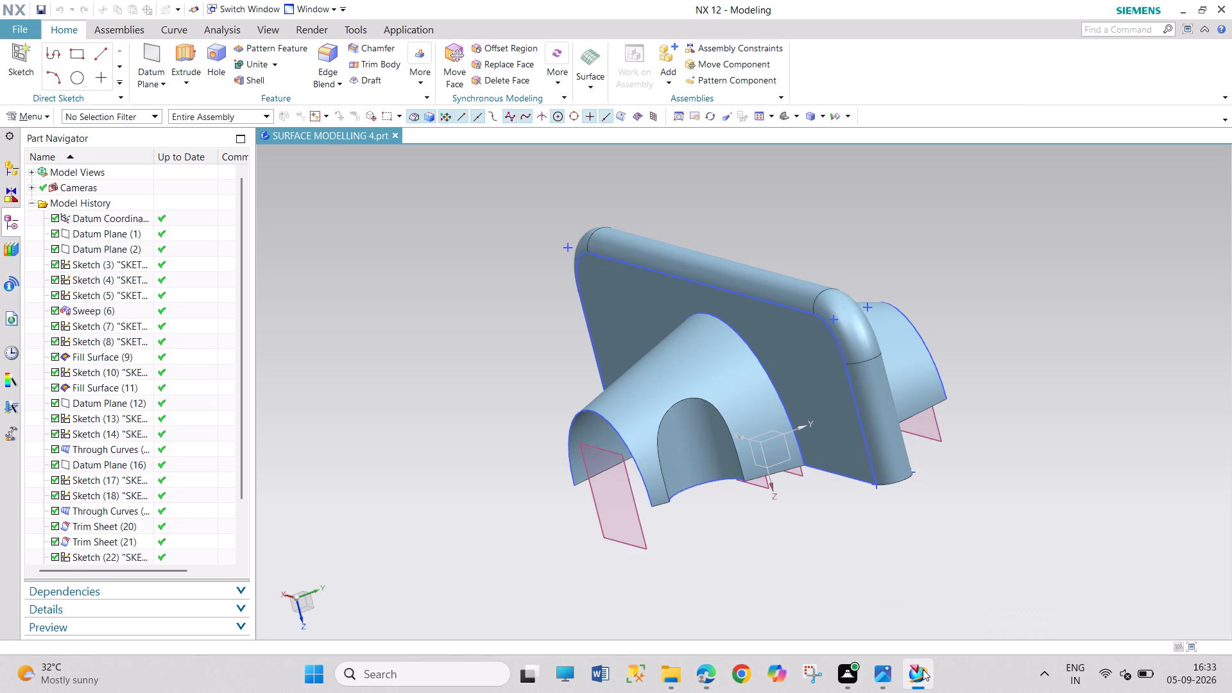